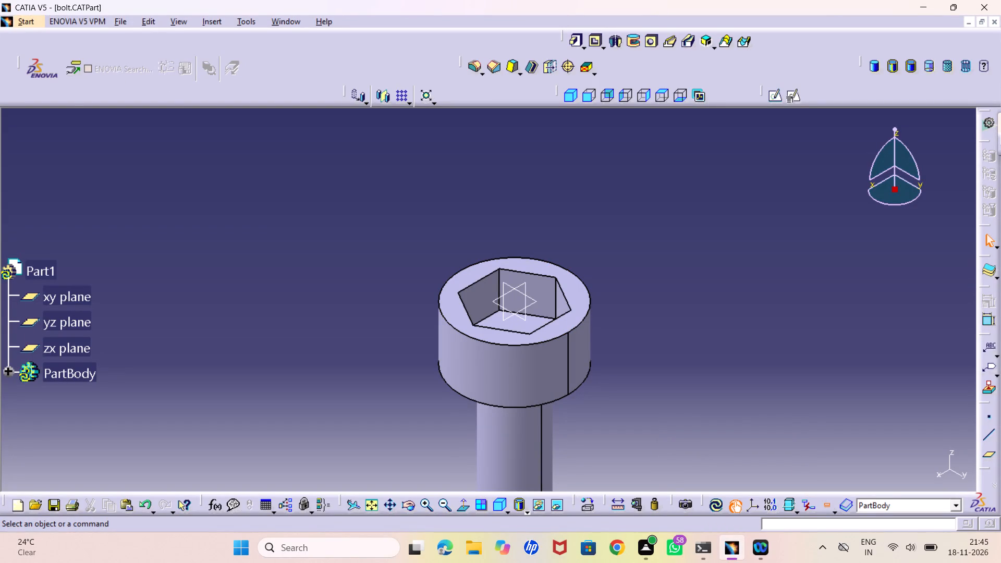
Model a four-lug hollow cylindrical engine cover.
Create a new part in the Part Design workbench, accepting the default part settings.
click(31, 25)
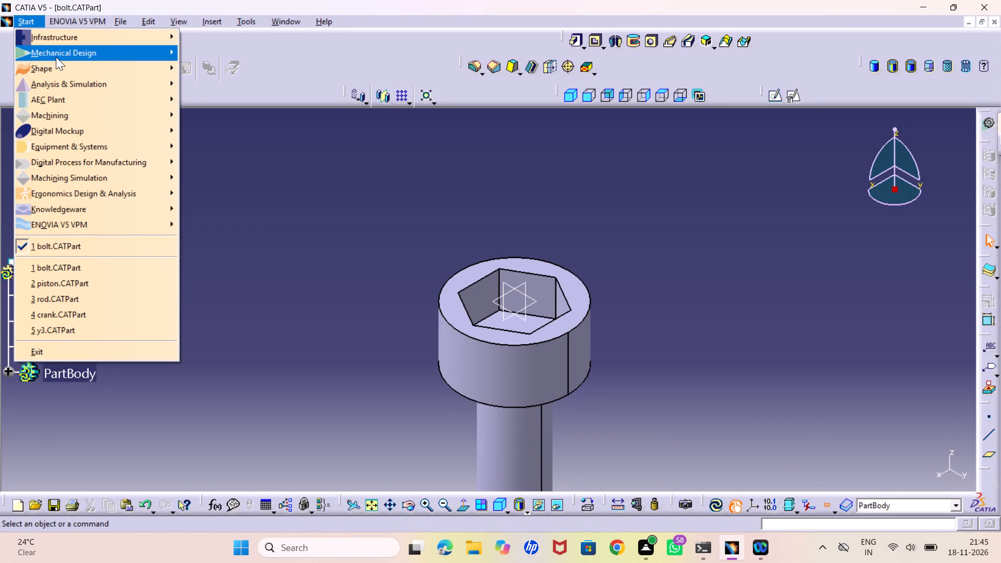
click(220, 52)
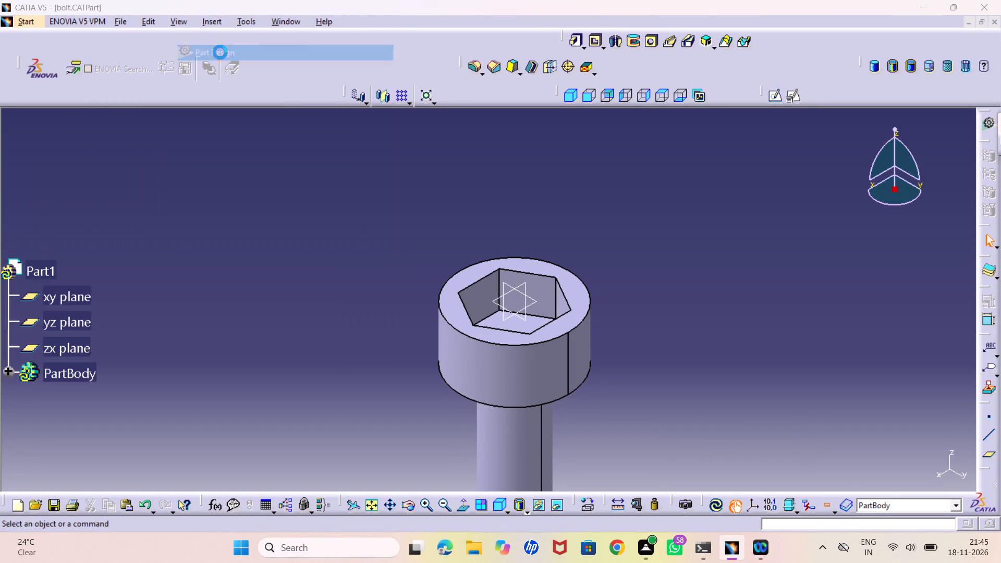
click(885, 473)
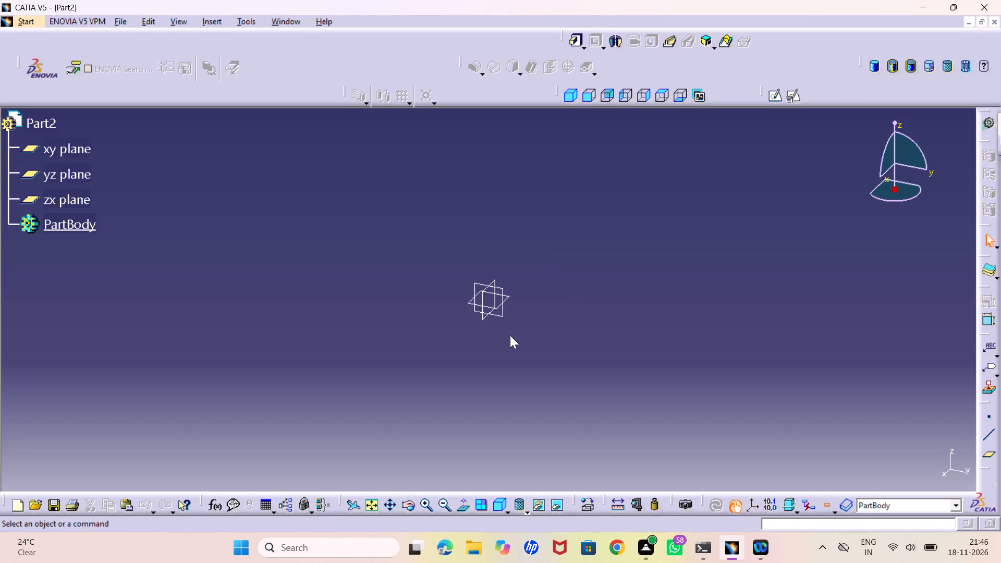
Start a positioned sketch on the xy plane with the axes swapped and the V direction reversed.
click(510, 300)
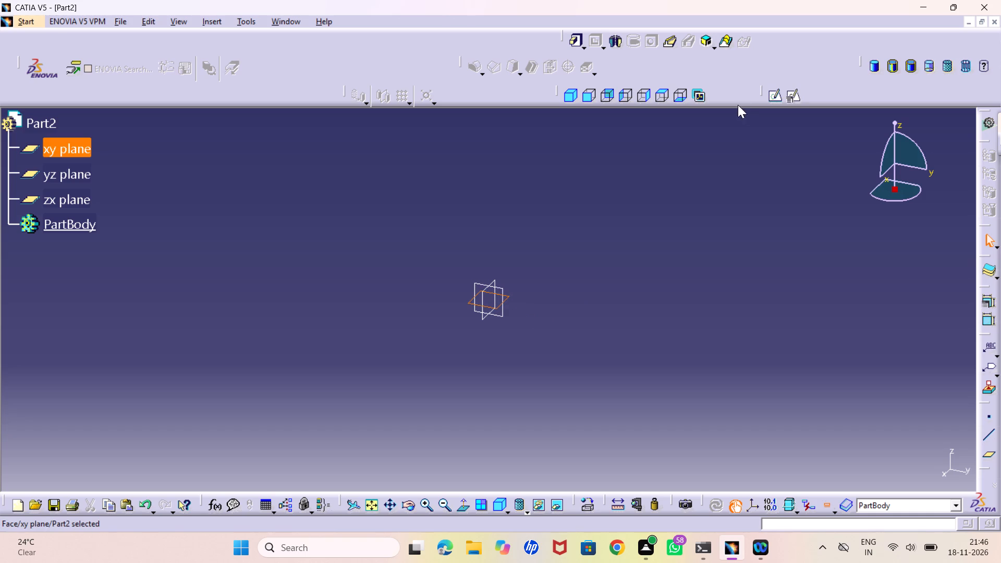
click(794, 100)
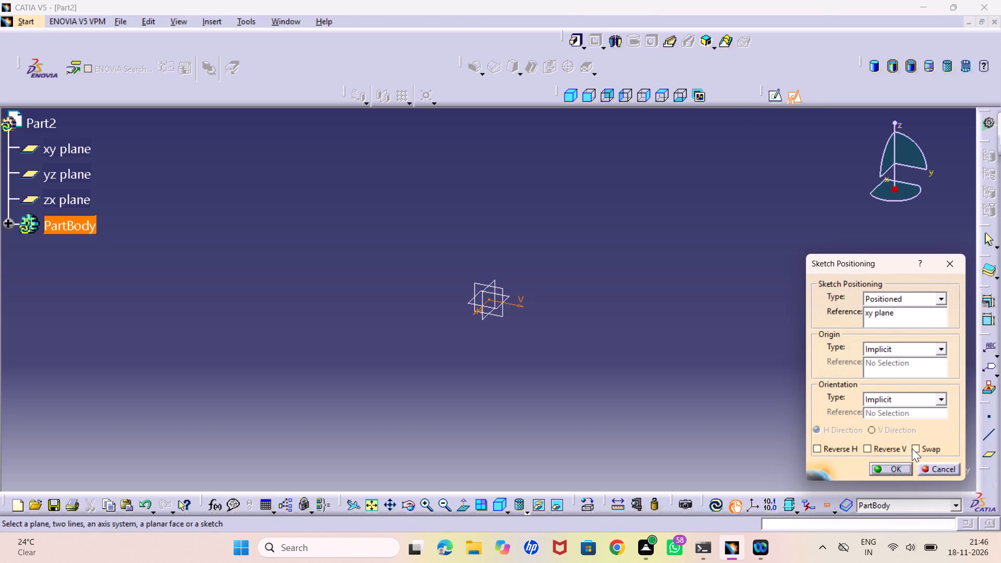
click(926, 446)
click(900, 452)
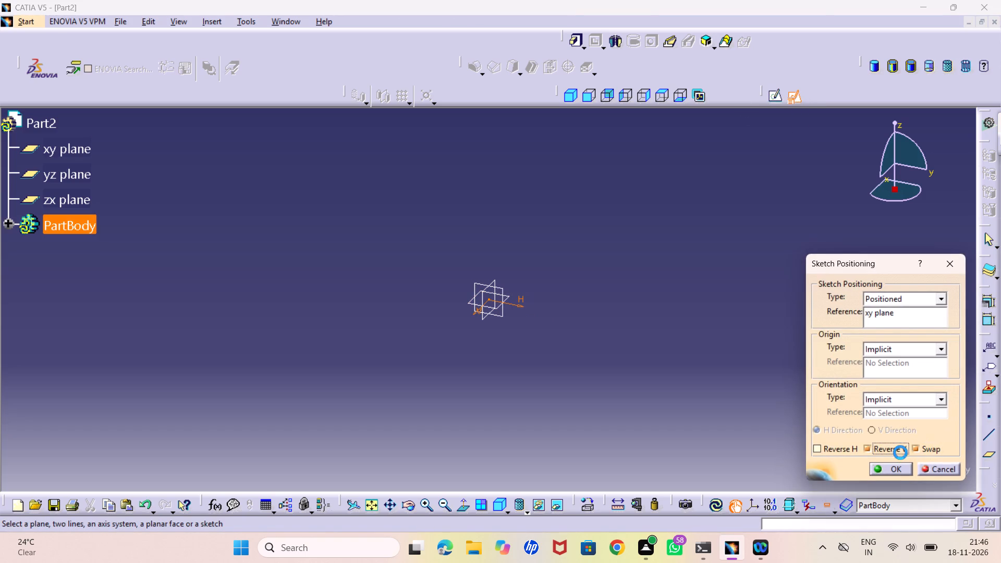
click(887, 468)
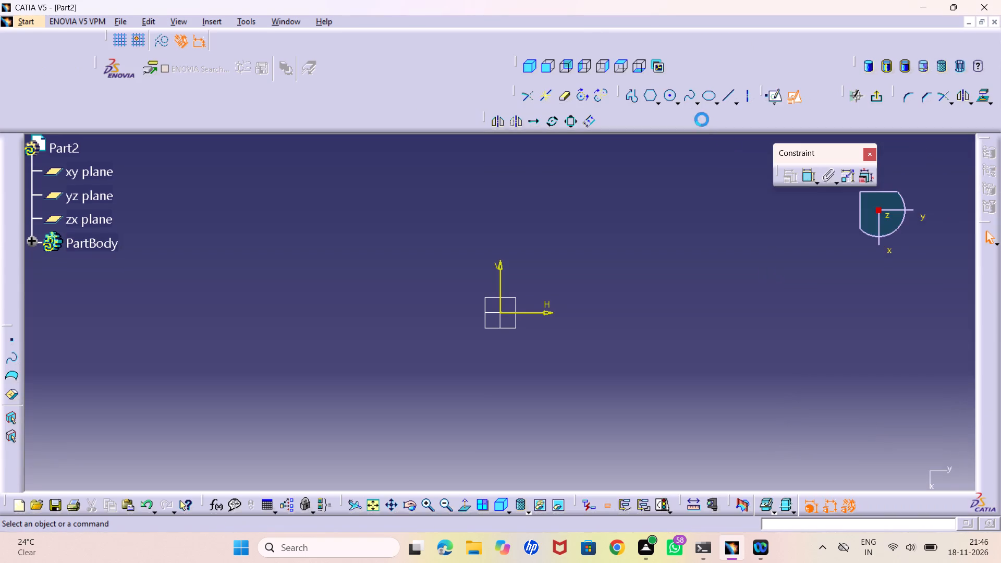
Sketch a circle centred on the origin, constrain its diameter to 31 mm, and exit the sketch.
double_click(670, 102)
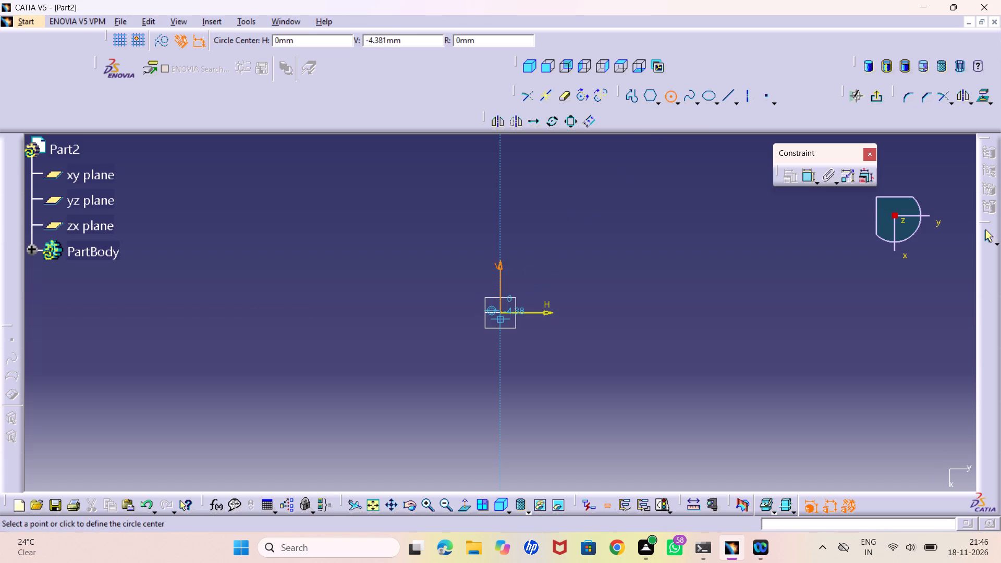
click(500, 312)
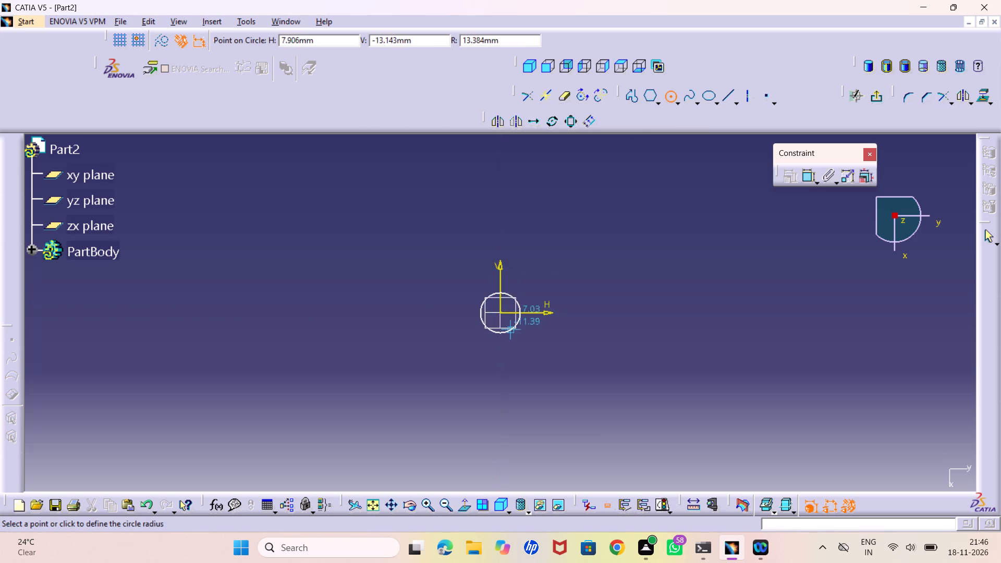
click(515, 337)
click(803, 178)
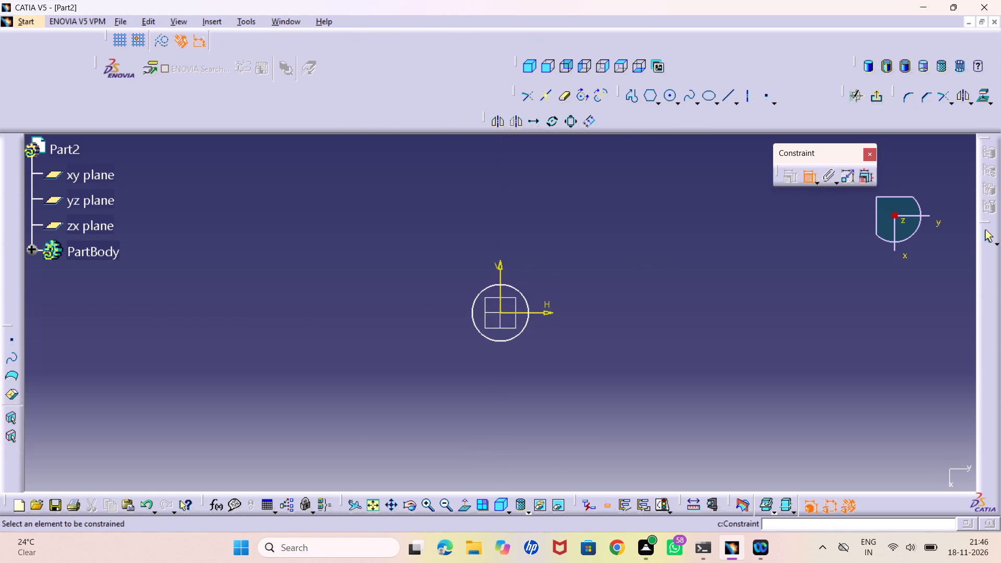
click(521, 291)
click(543, 270)
double_click(541, 263)
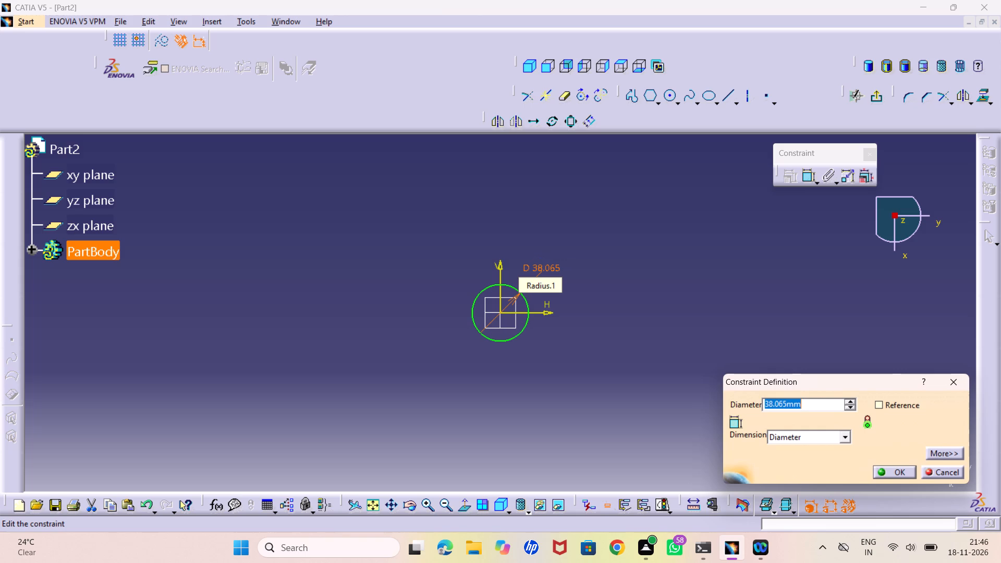
text(15.5)
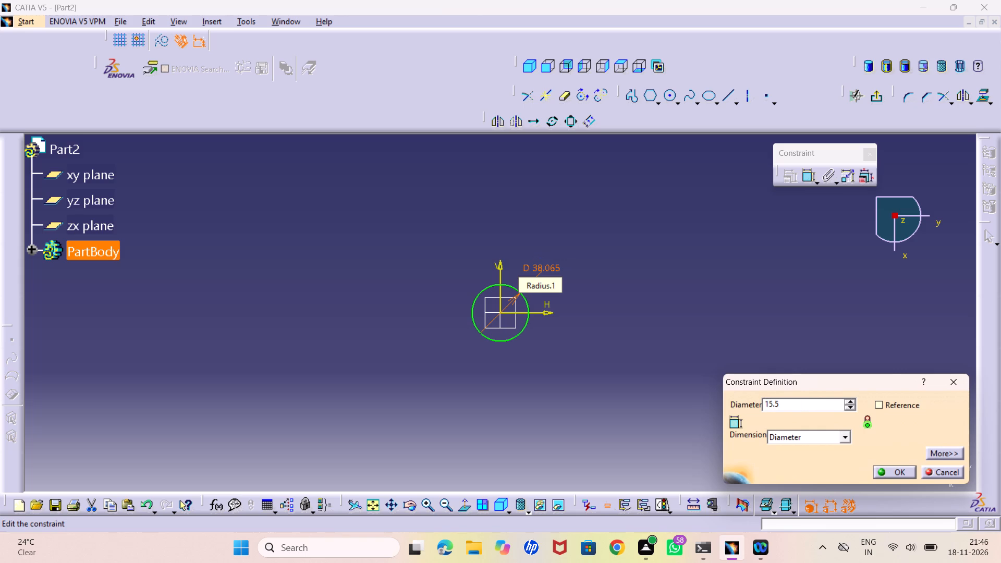
text(+15.5)
key(Return)
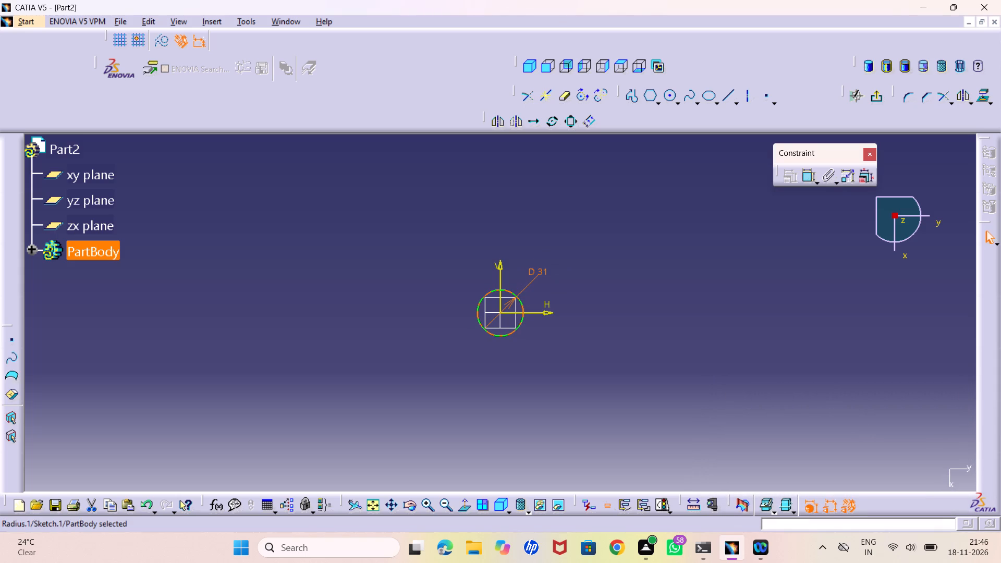
middle_drag(494, 361, 492, 265)
right_click(494, 361)
click(643, 257)
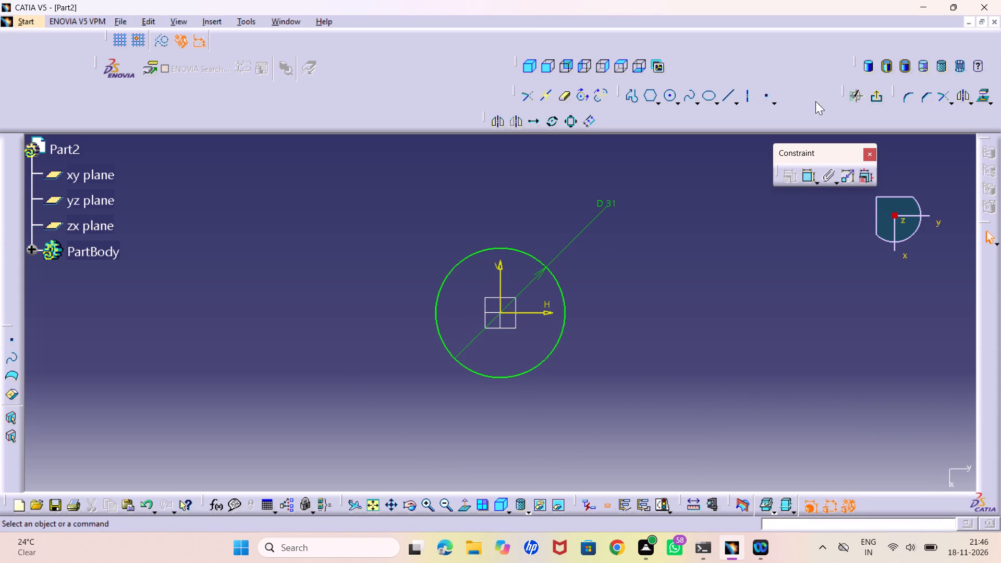
click(875, 98)
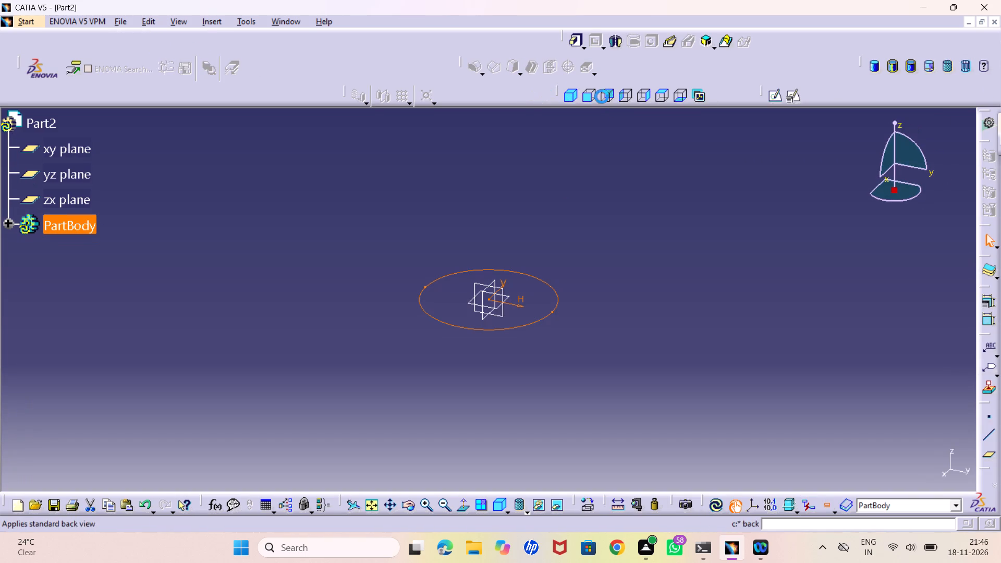
Pad the circle sketch to a length of 17 mm.
click(579, 40)
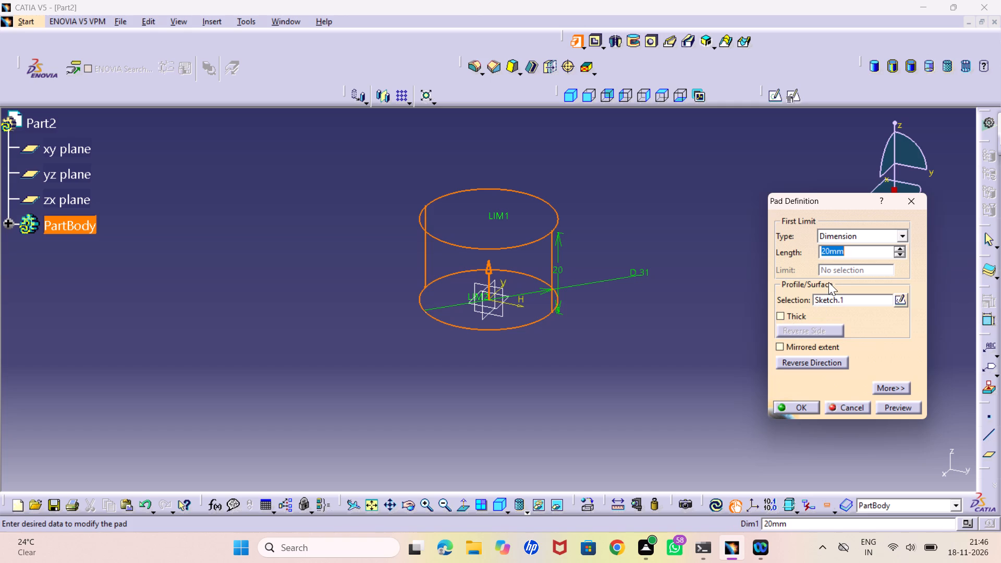
text(17)
key(Return)
click(723, 340)
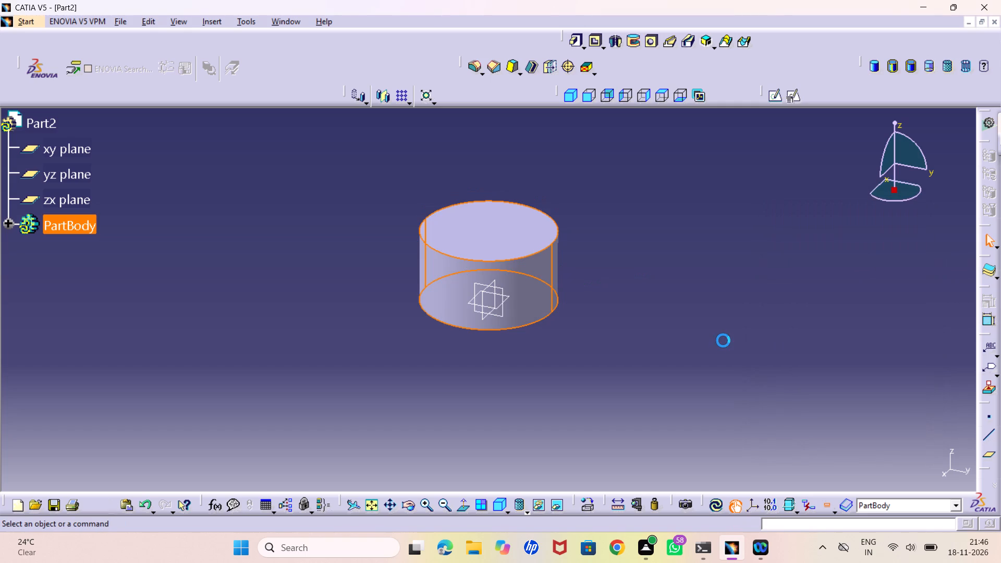
Start a positioned sketch on the top face of the cylinder with the default implicit origin and orientation.
click(487, 219)
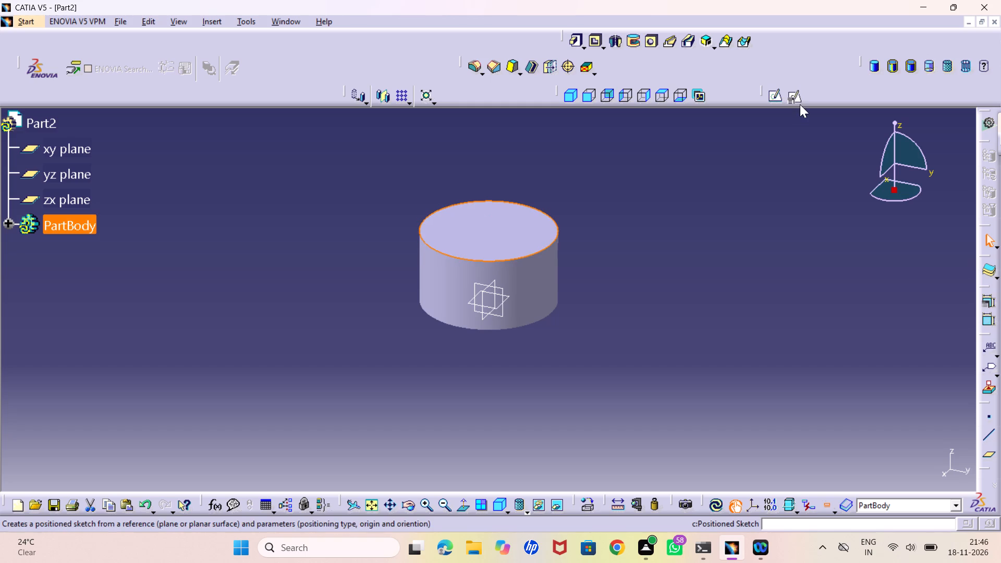
click(800, 103)
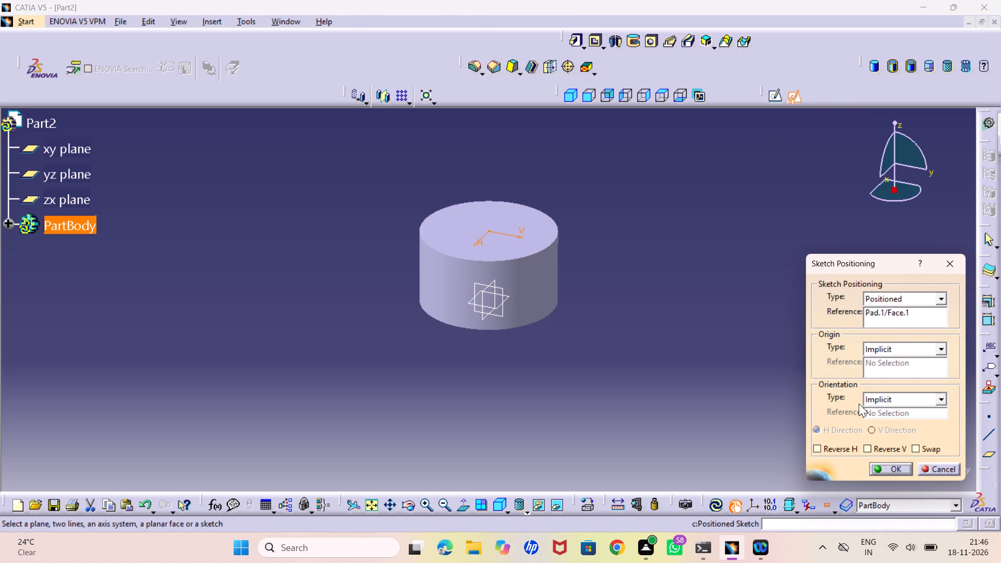
click(876, 466)
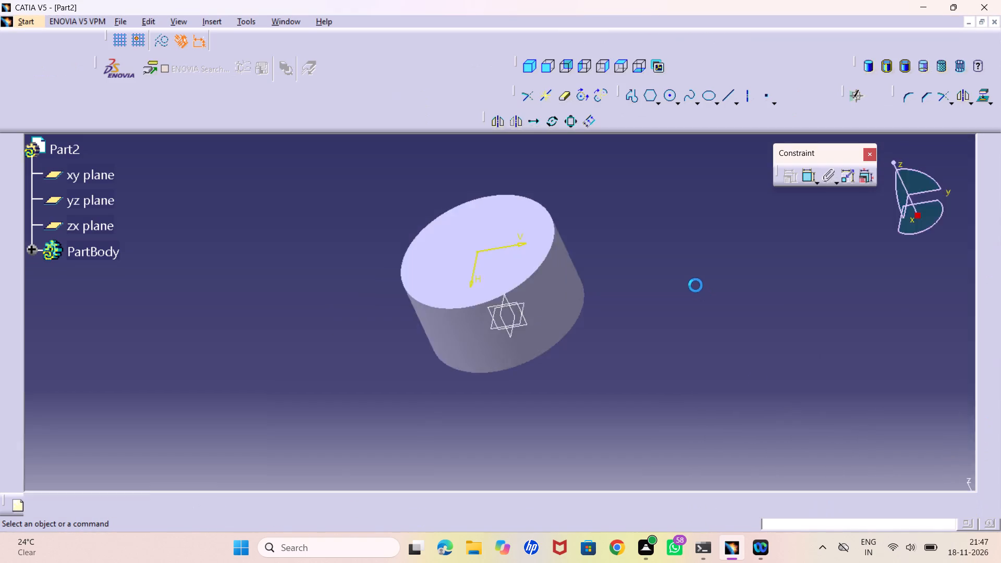
middle_drag(520, 354, 677, 289)
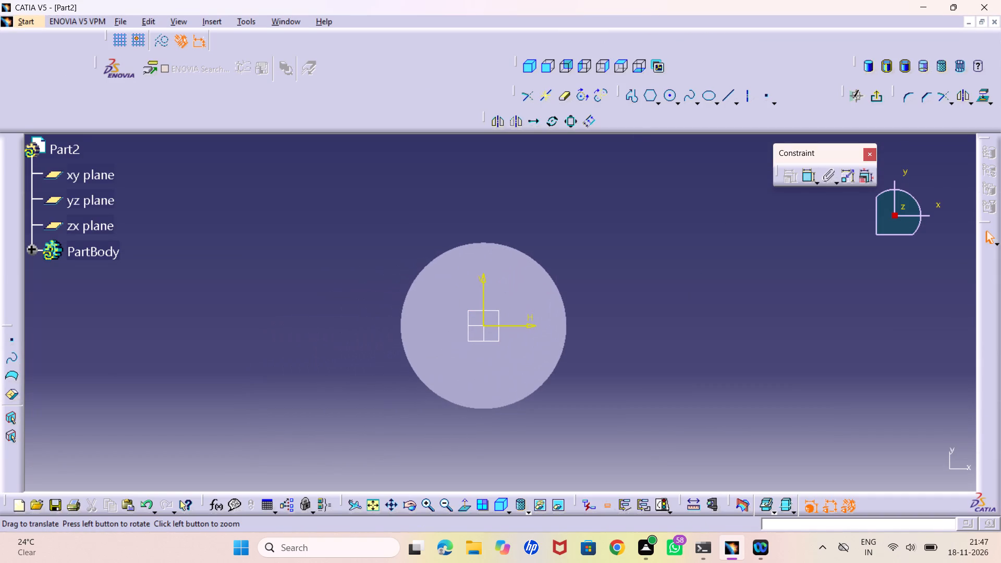
Sketch a circle centred on the origin of the top face, constrain its diameter to 24 mm, and exit the sketch.
double_click(675, 103)
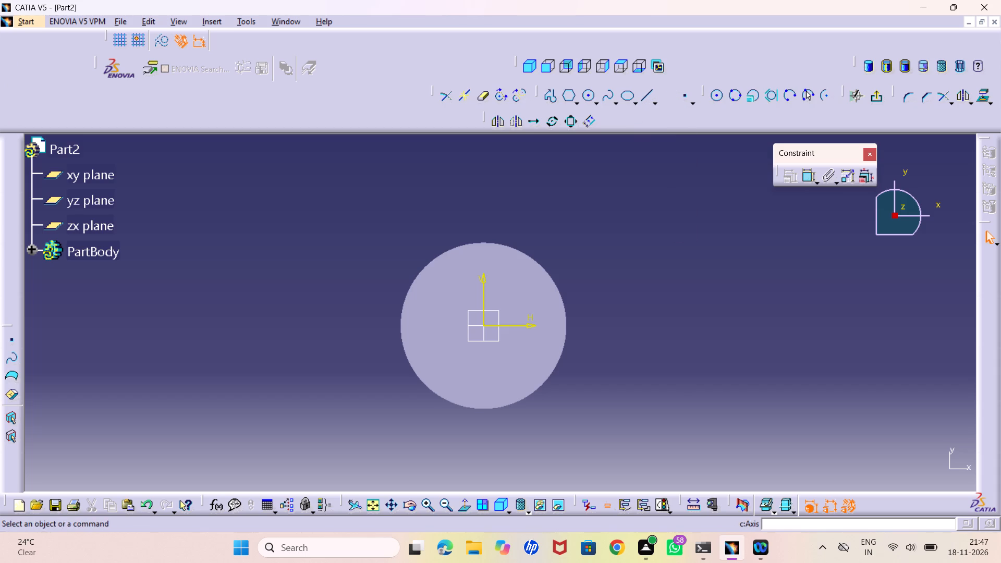
double_click(718, 96)
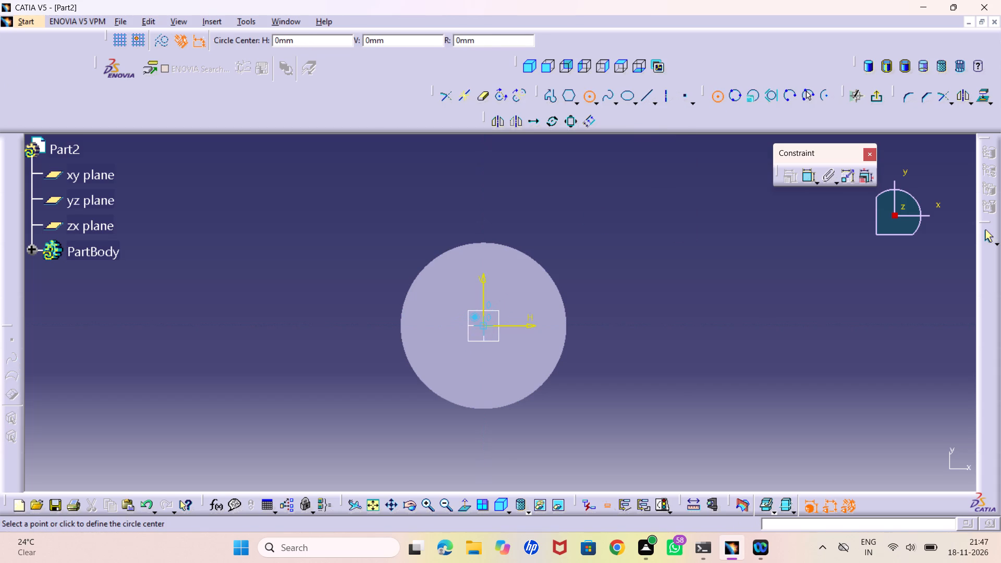
click(483, 327)
click(507, 366)
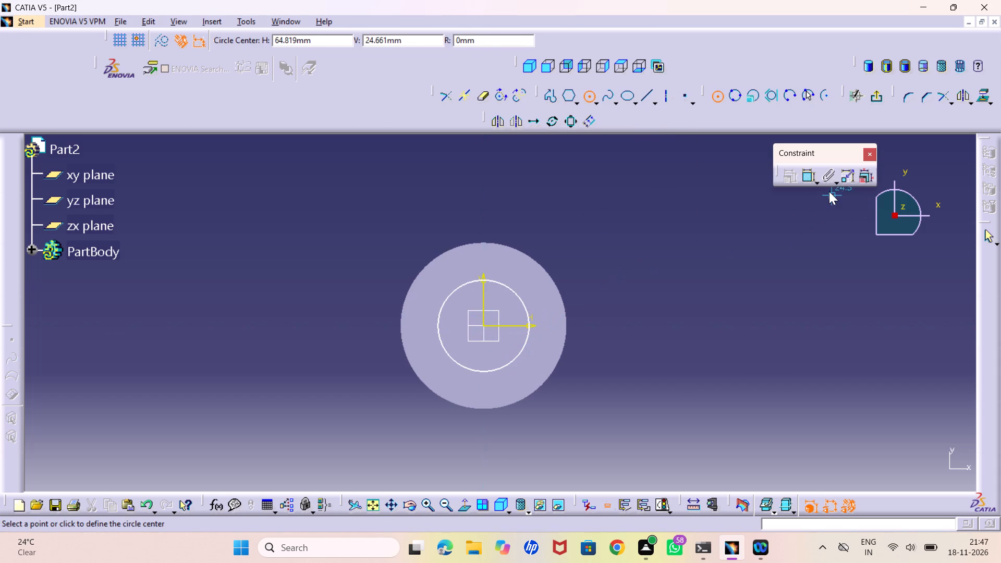
click(813, 181)
click(510, 290)
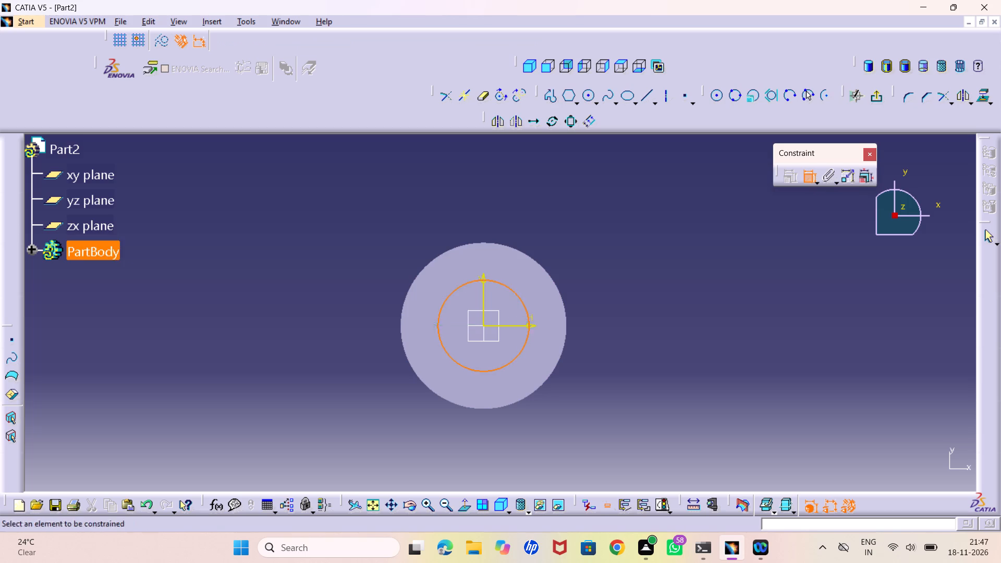
click(589, 230)
double_click(589, 229)
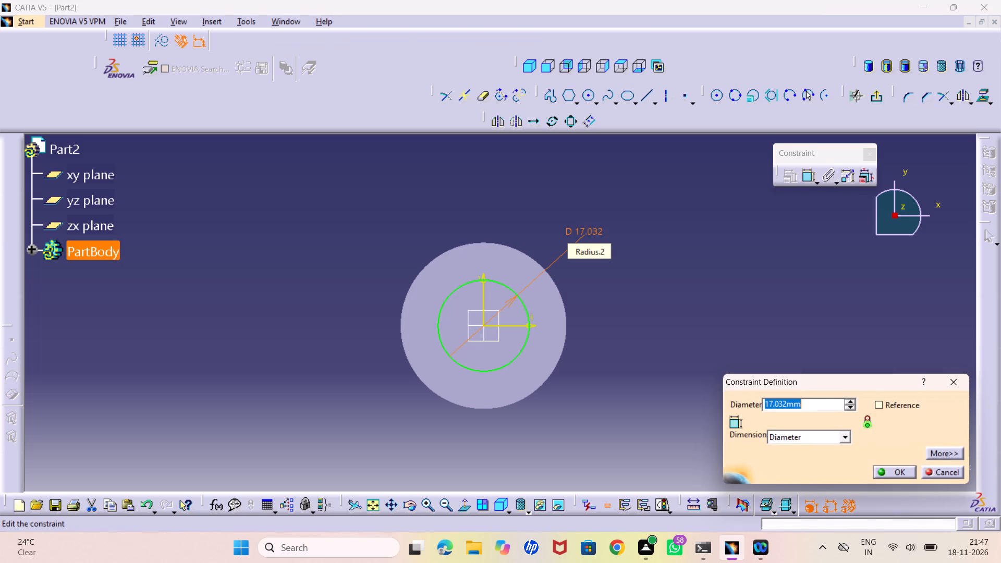
text(12)
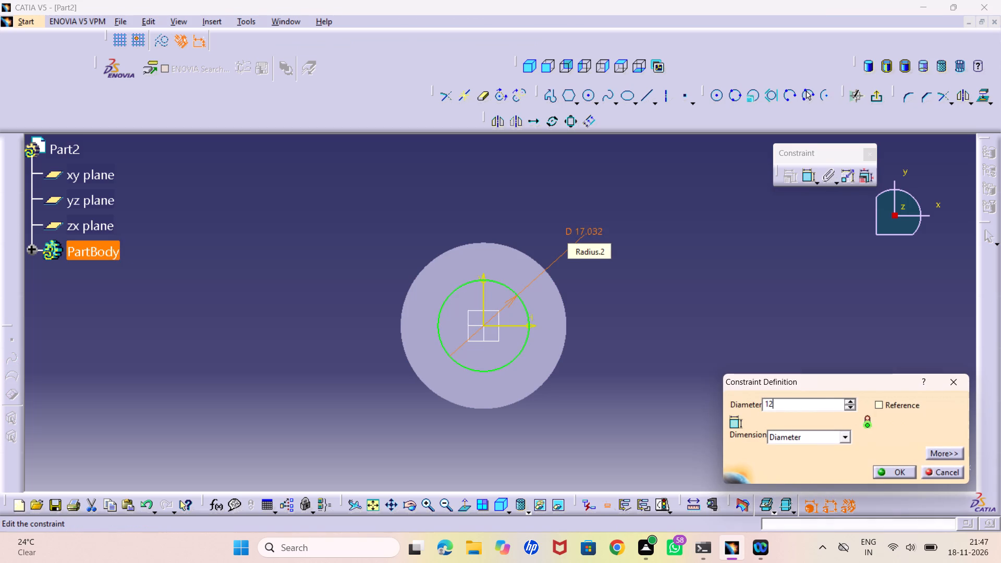
key(BackSpace)
key(BackSpace)
text(24)
key(Return)
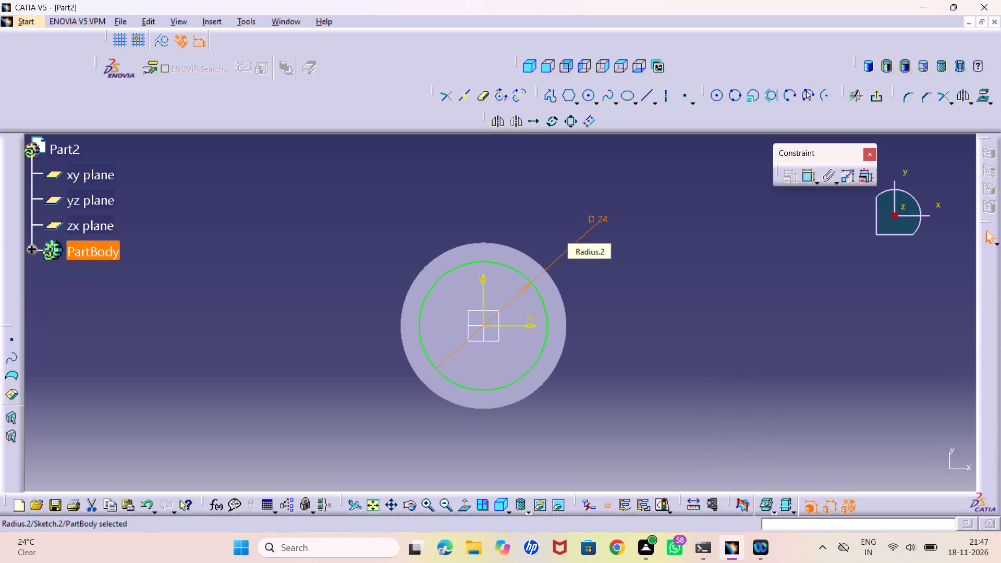
click(730, 237)
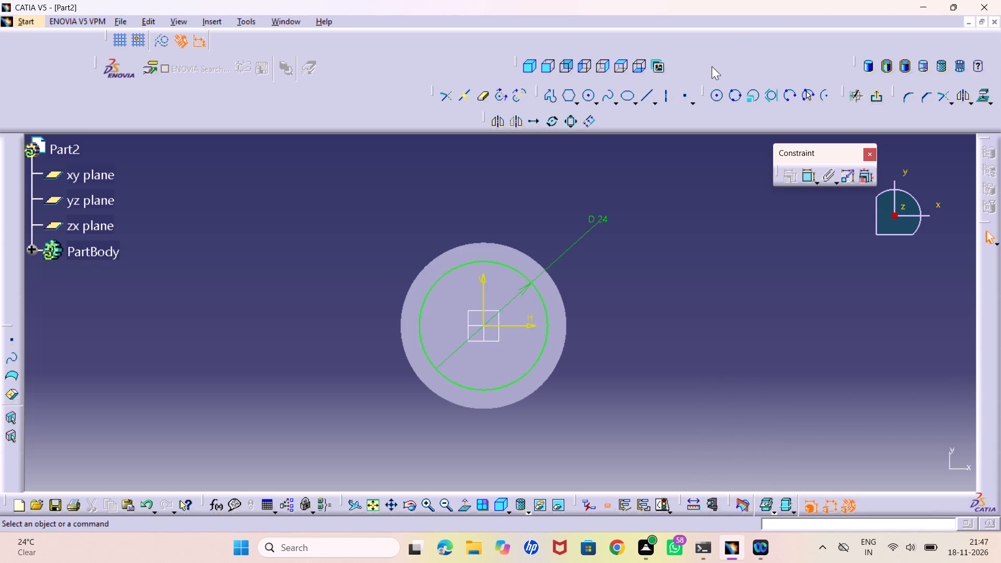
click(880, 96)
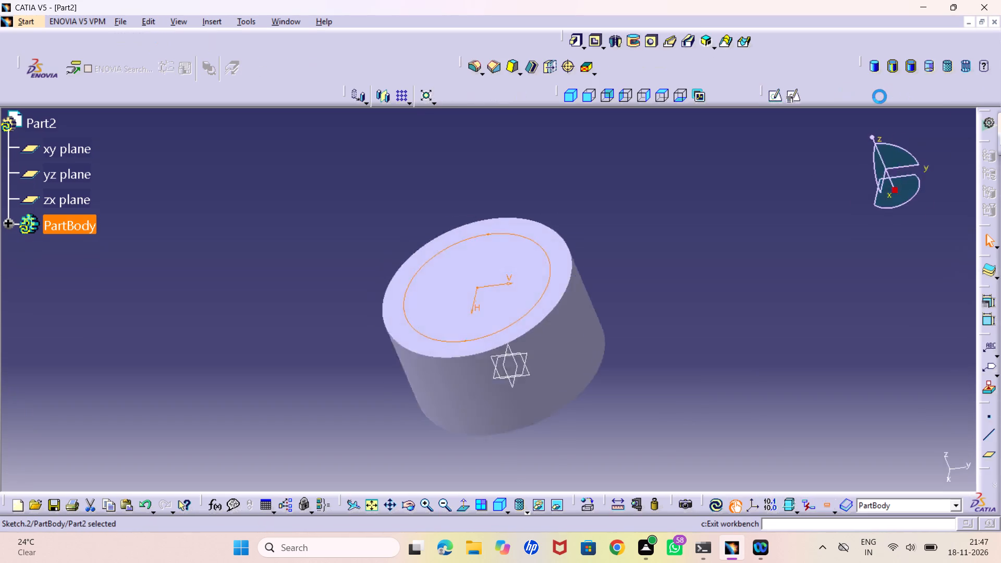
Cut a pocket 15 mm deep into the cylinder from the 24 mm circle sketch.
click(598, 42)
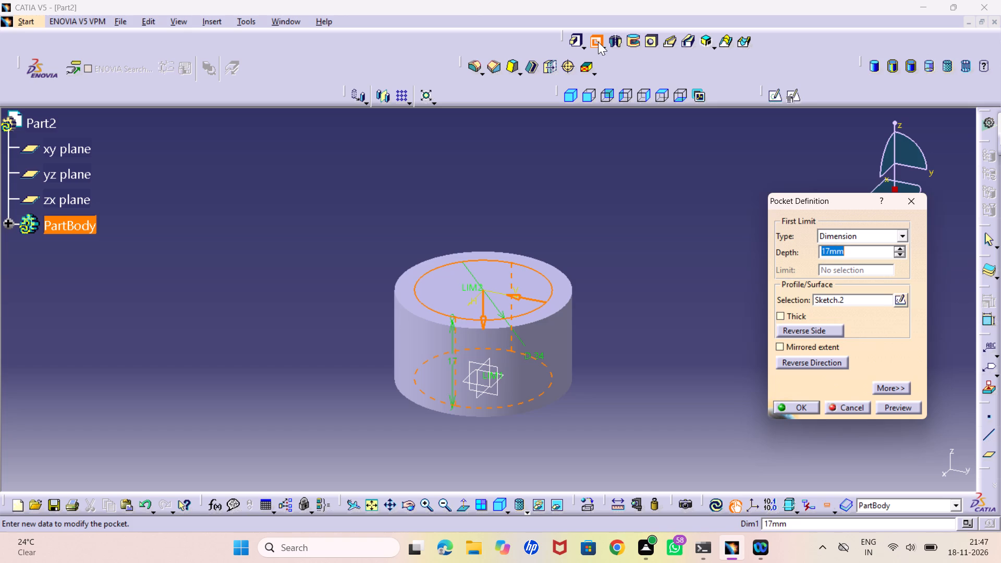
text(15)
key(Return)
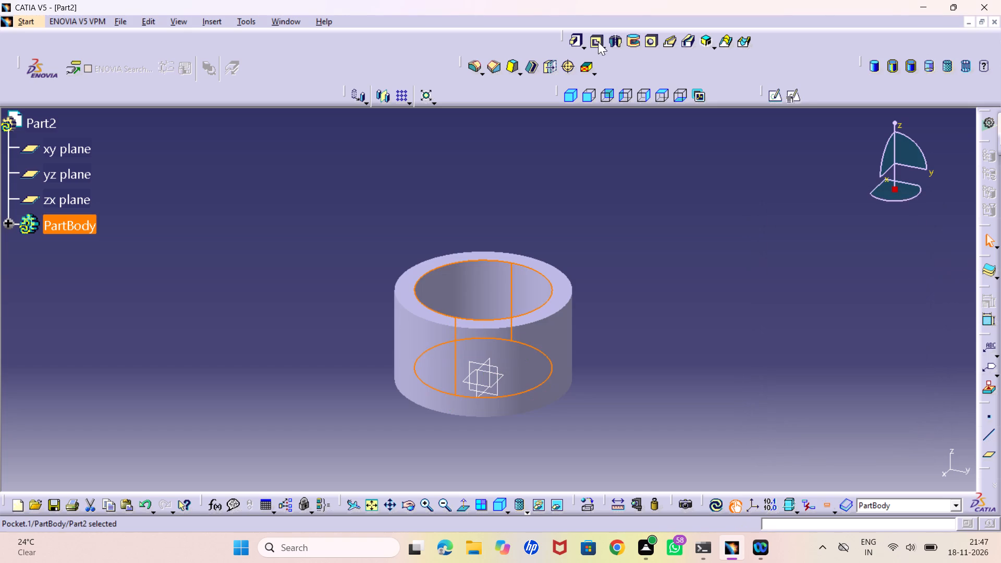
click(633, 270)
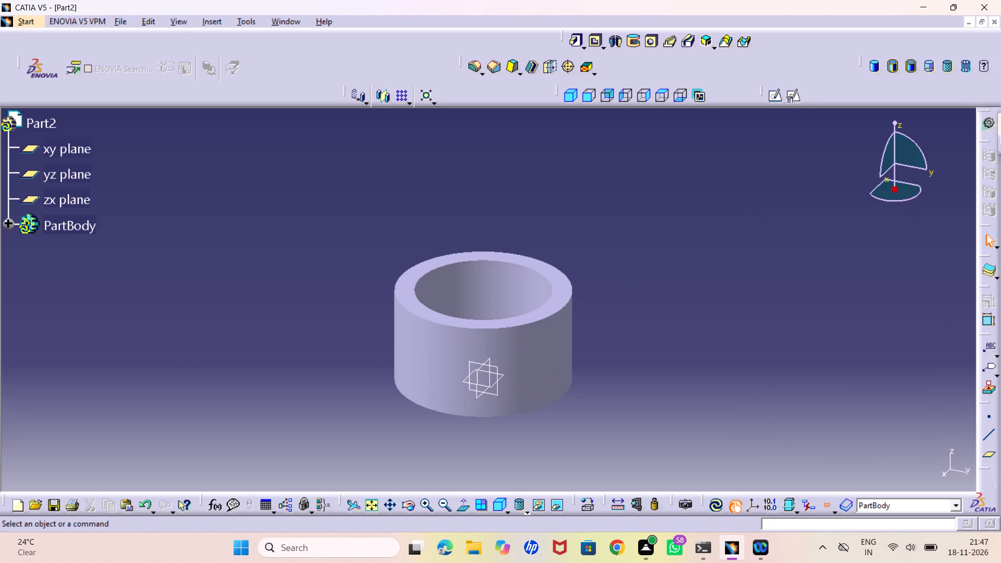
Switch the part's display style to shading with edges.
click(894, 70)
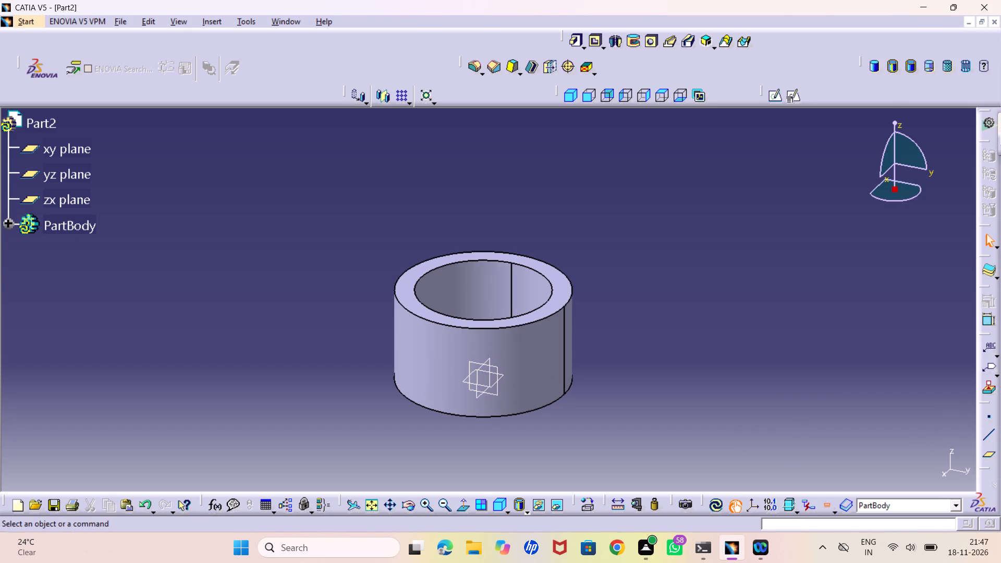
Start a positioned sketch on the cylinder's annular top face with implicit origin and orientation, swapping the axes and reversing V.
middle_drag(594, 319, 607, 379)
right_drag(594, 319, 607, 379)
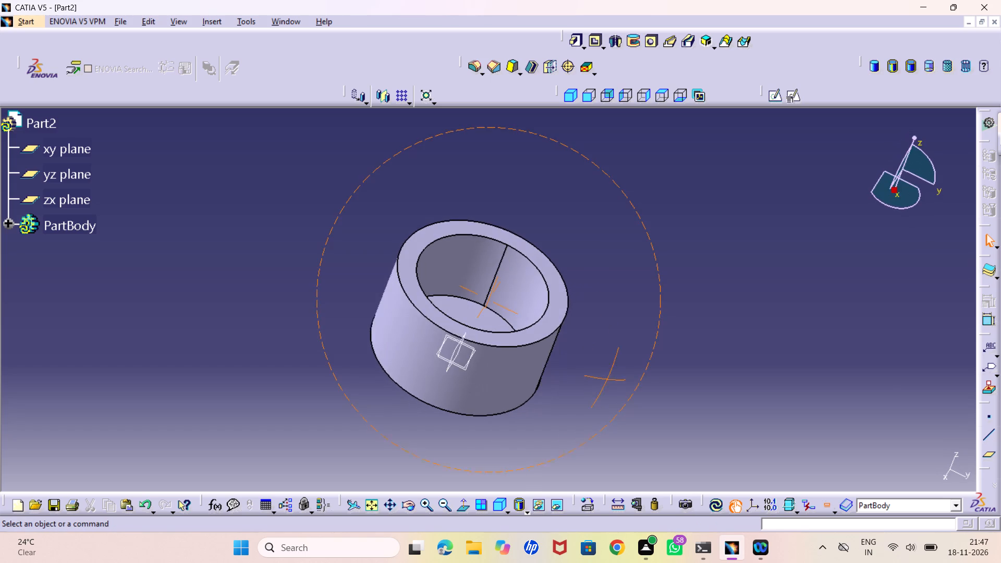
middle_drag(607, 379, 608, 381)
right_drag(607, 379, 608, 381)
middle_drag(510, 401, 494, 434)
right_drag(509, 401, 494, 434)
scroll(503, 418, up, 1)
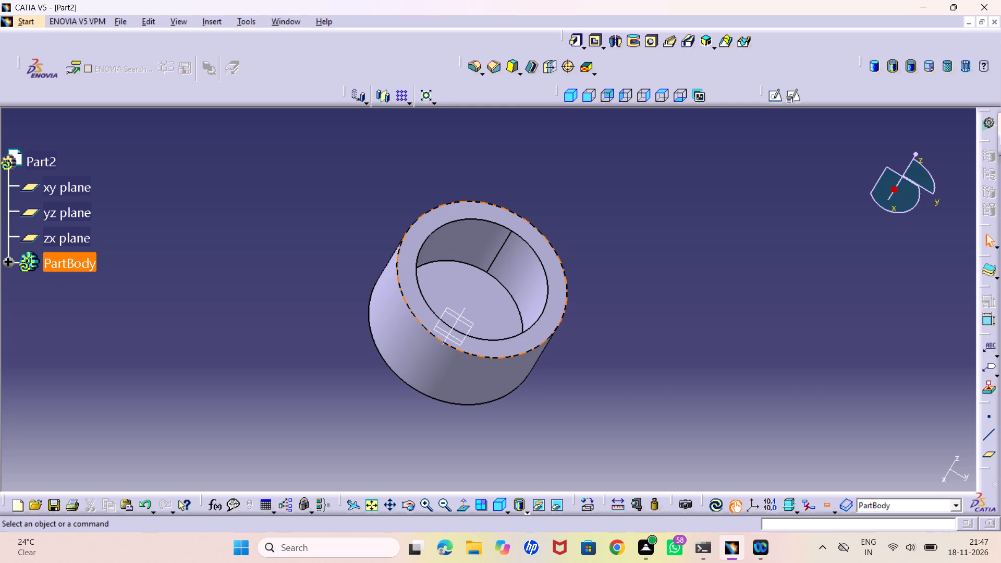
click(556, 305)
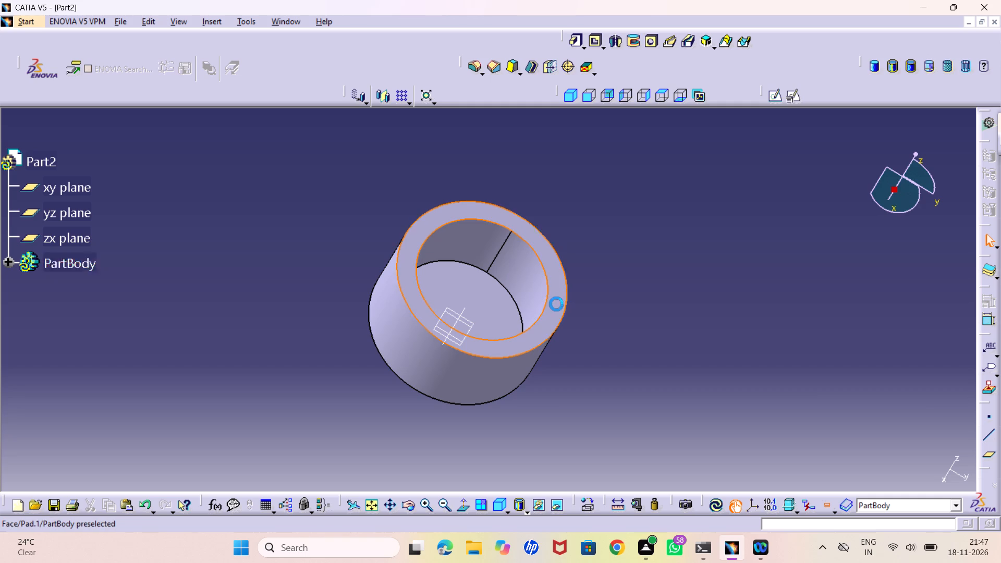
click(795, 90)
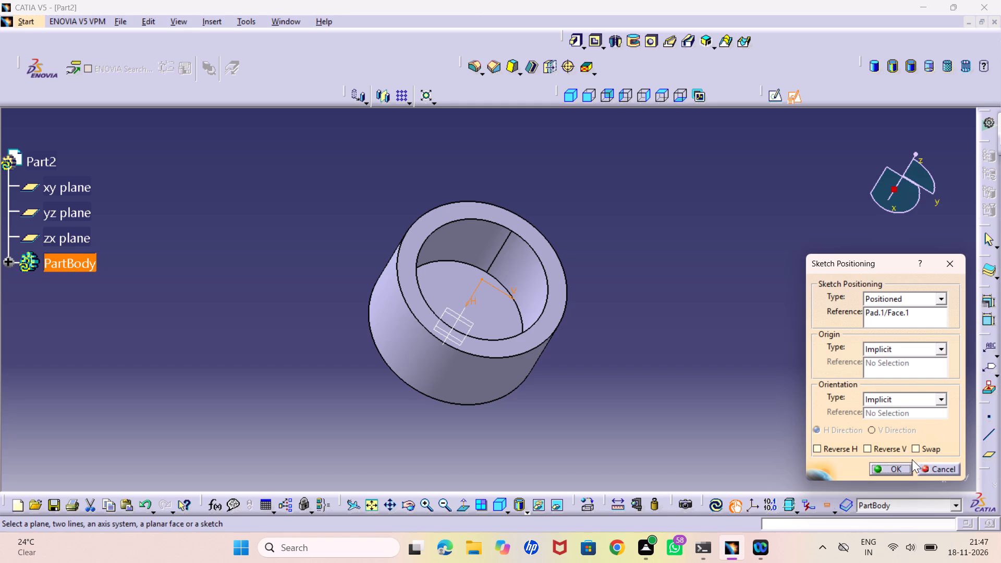
click(922, 450)
click(897, 446)
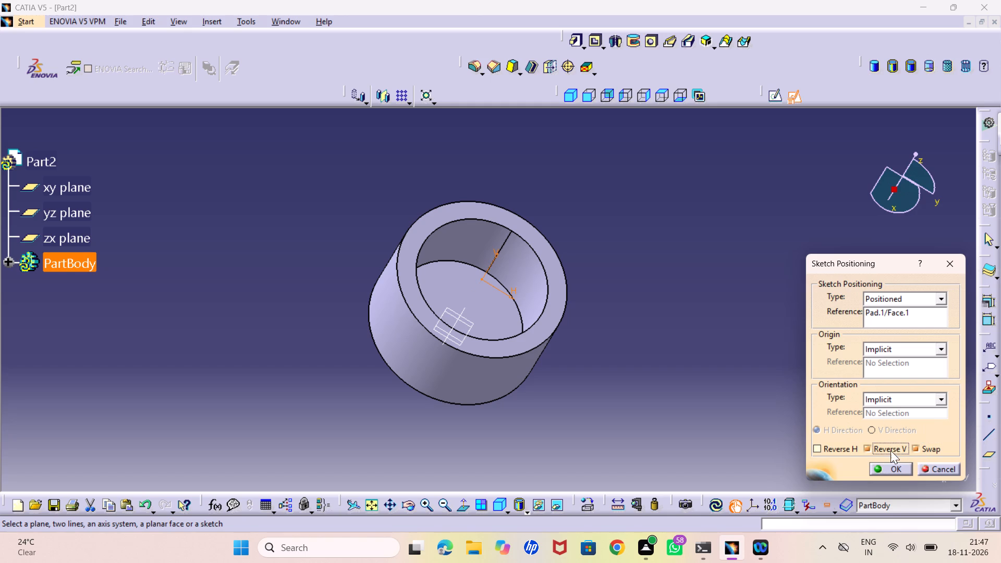
click(880, 463)
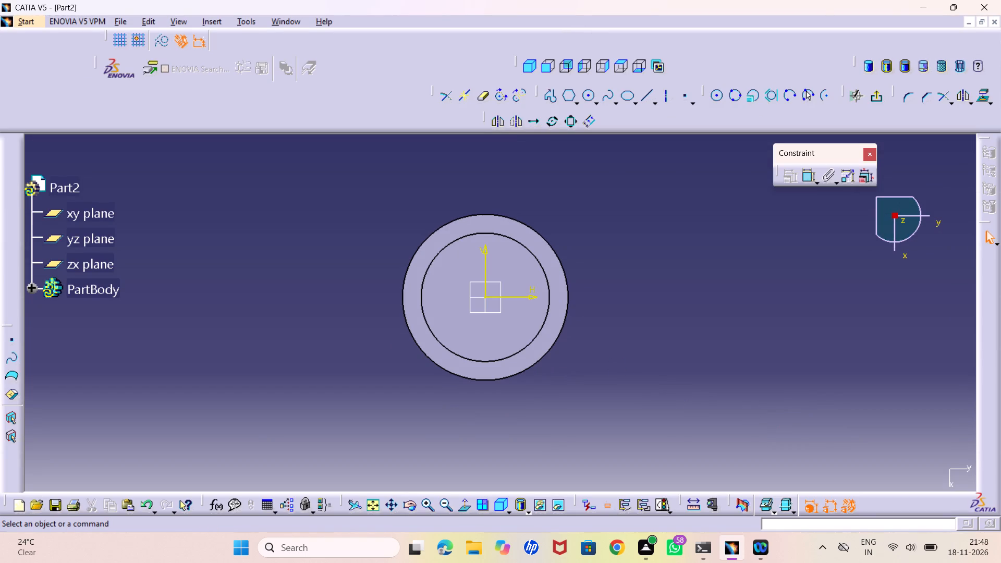
Sketch an open U-shaped profile across the ring's upper-right edge: a line about 5.6 mm, a tangent arc about R2.6, and a line about 6.8 mm.
middle_drag(559, 245, 532, 168)
right_click(559, 245)
middle_drag(536, 191, 544, 304)
middle_drag(555, 329, 558, 302)
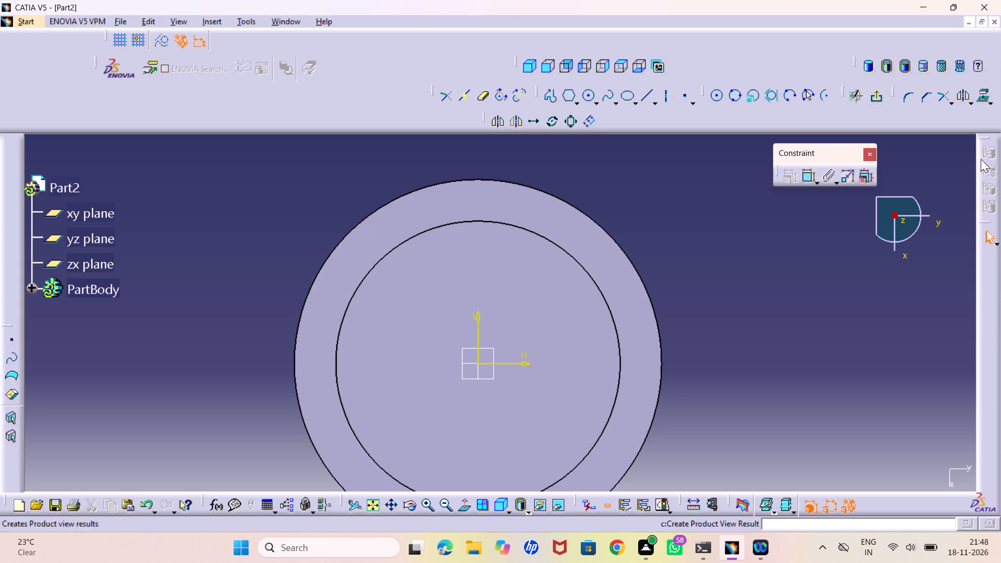
middle_drag(707, 355, 718, 363)
right_click(707, 355)
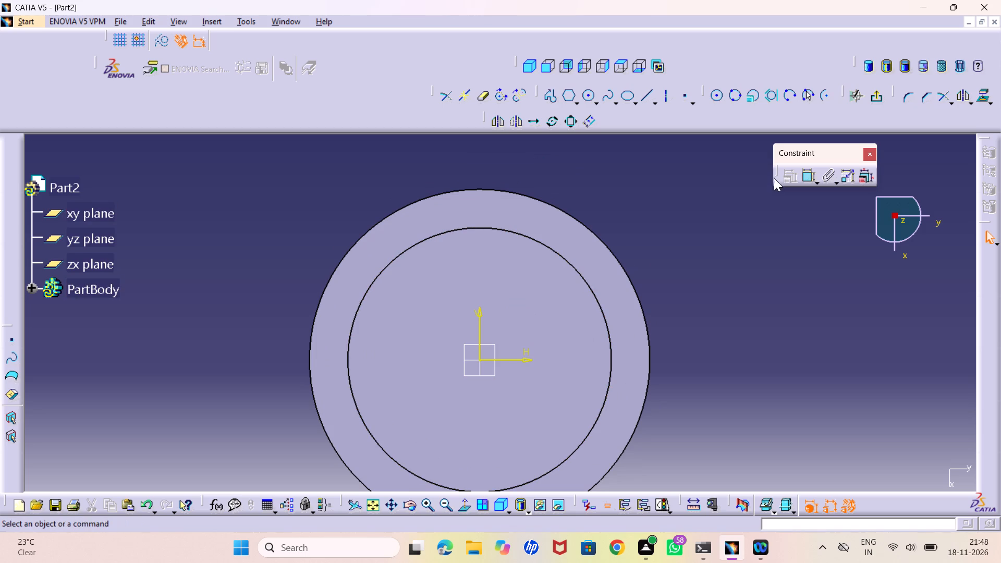
click(547, 100)
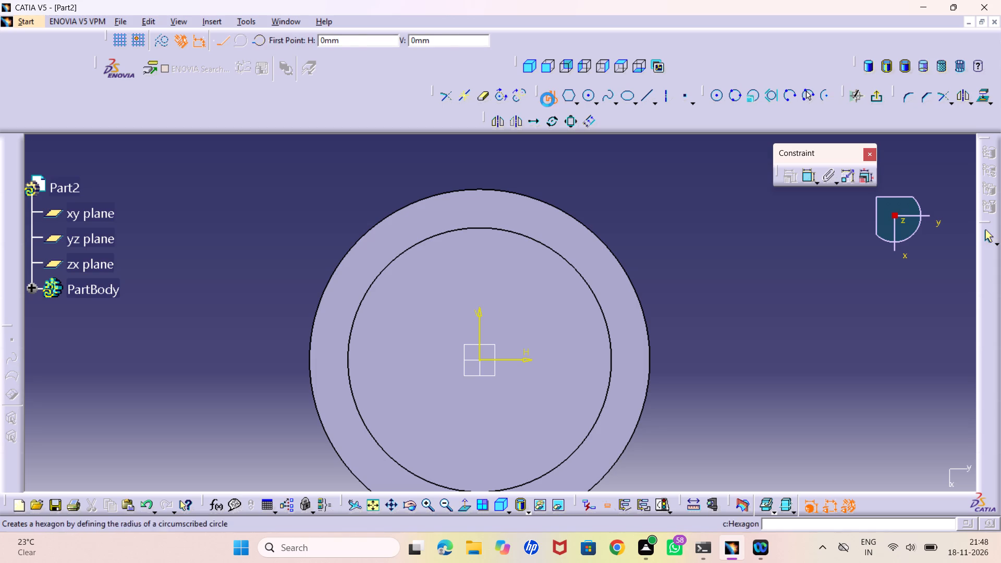
click(564, 244)
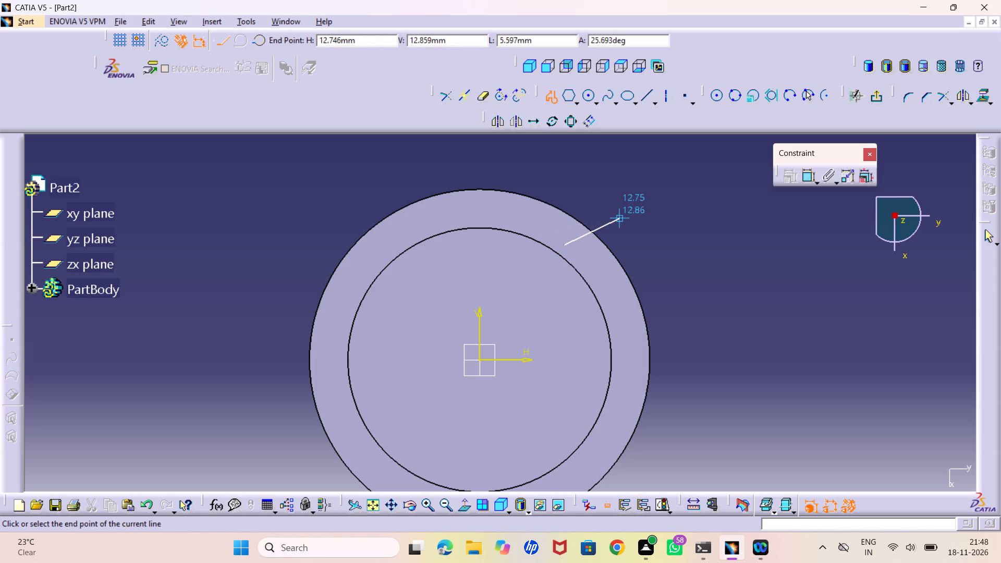
click(620, 218)
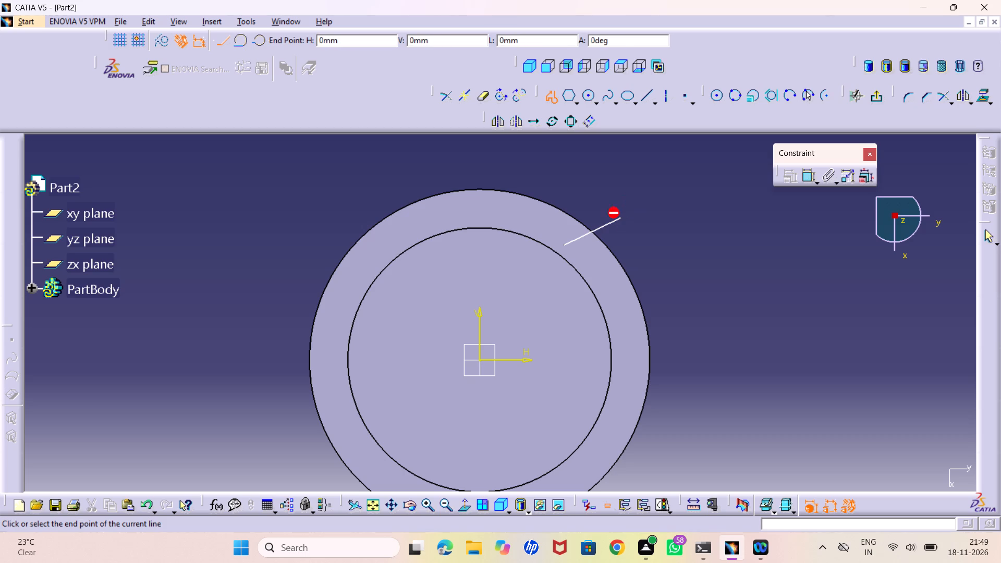
click(242, 38)
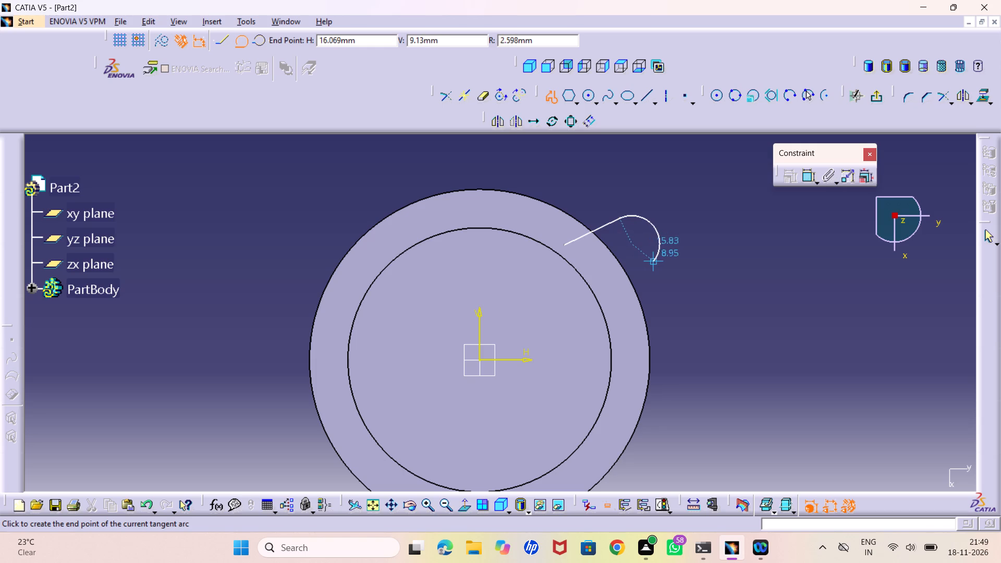
click(658, 258)
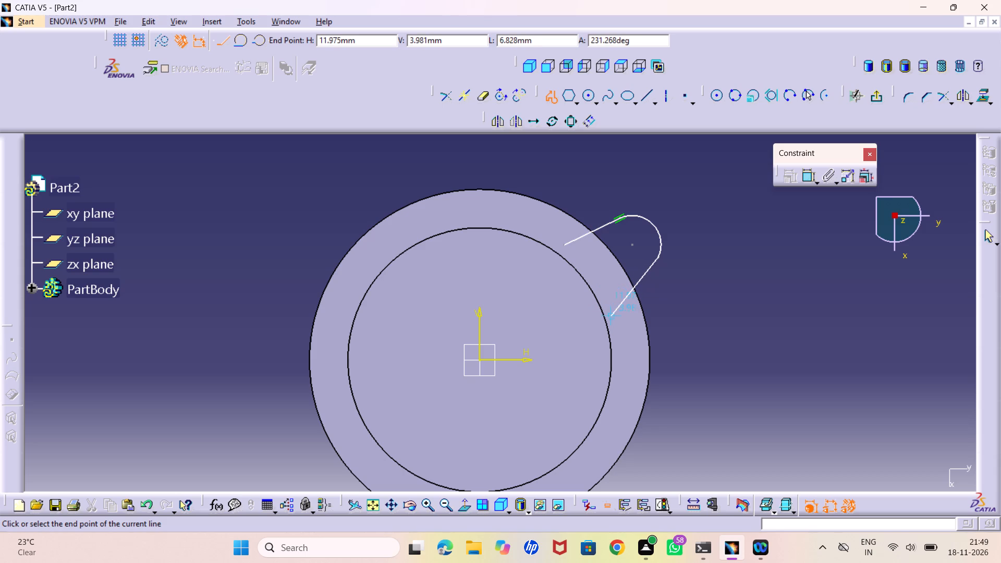
click(612, 316)
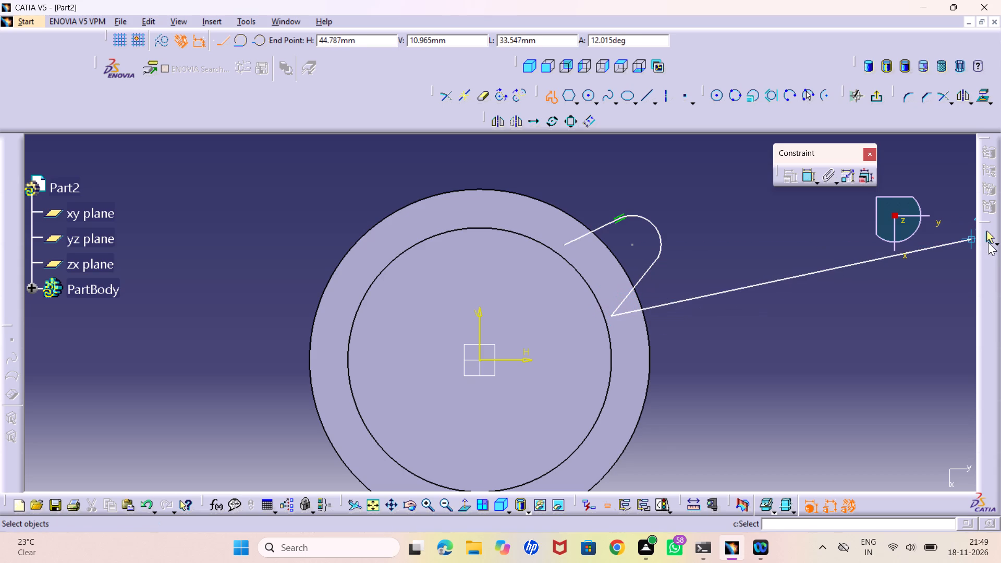
click(989, 240)
drag(811, 309, 810, 304)
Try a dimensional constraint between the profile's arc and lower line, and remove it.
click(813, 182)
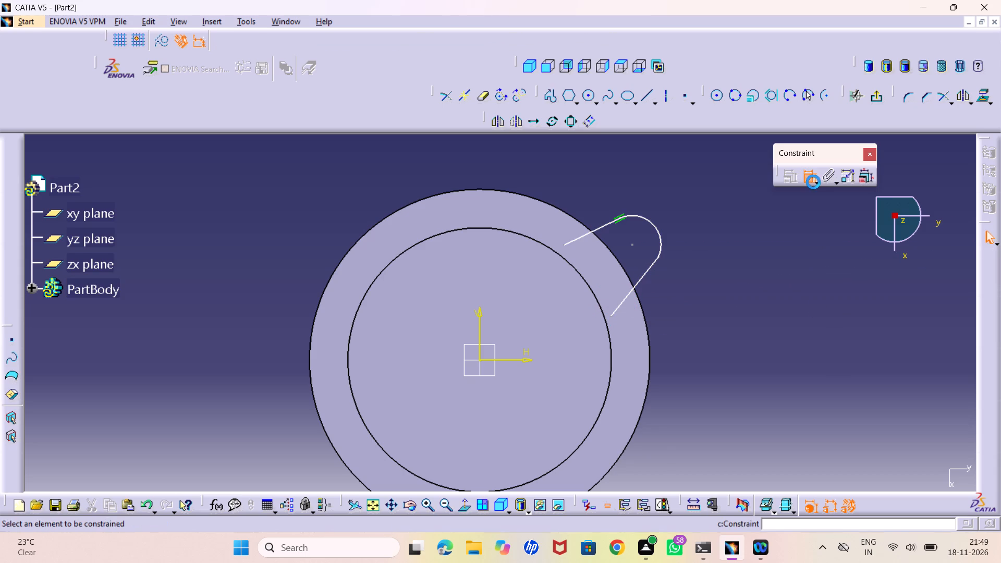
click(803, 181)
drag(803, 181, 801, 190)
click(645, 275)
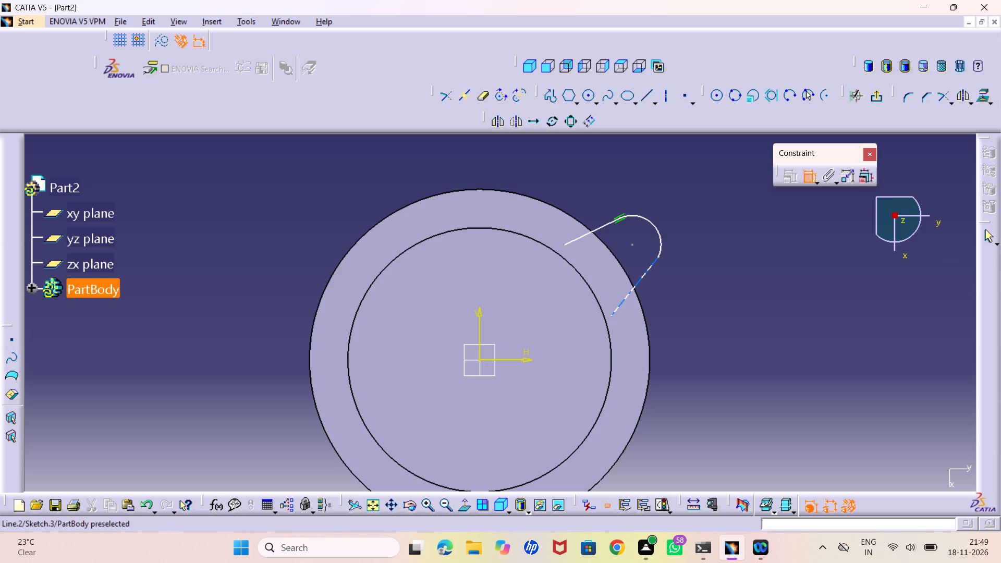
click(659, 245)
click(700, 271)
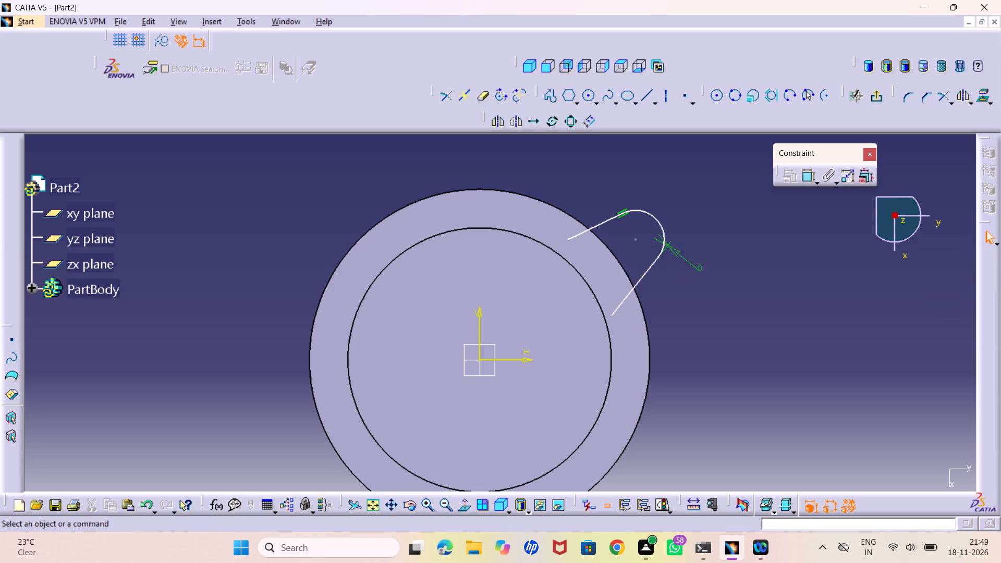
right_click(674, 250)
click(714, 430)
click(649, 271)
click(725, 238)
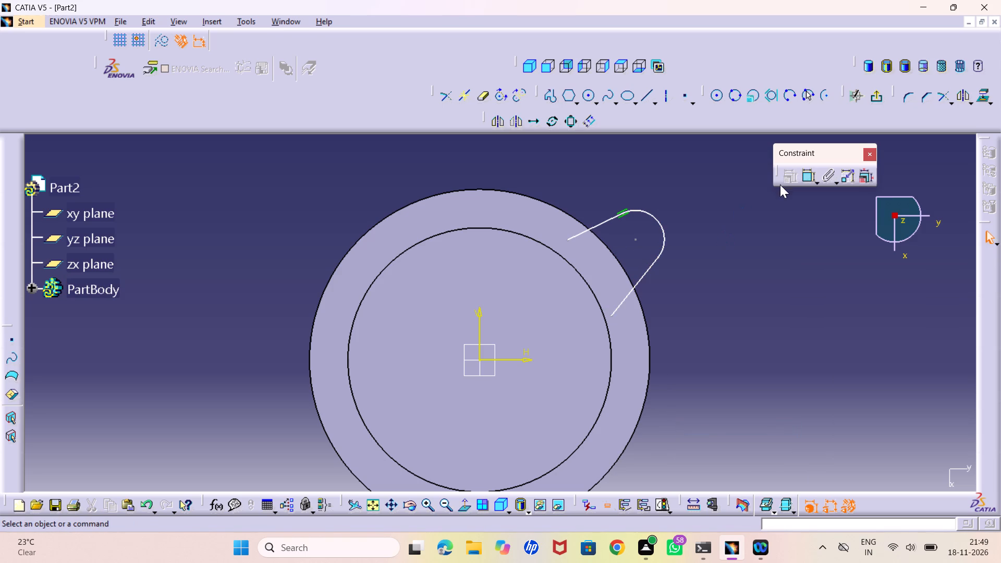
Add a tangency constraint between the profile's arc and its lower line.
double_click(808, 169)
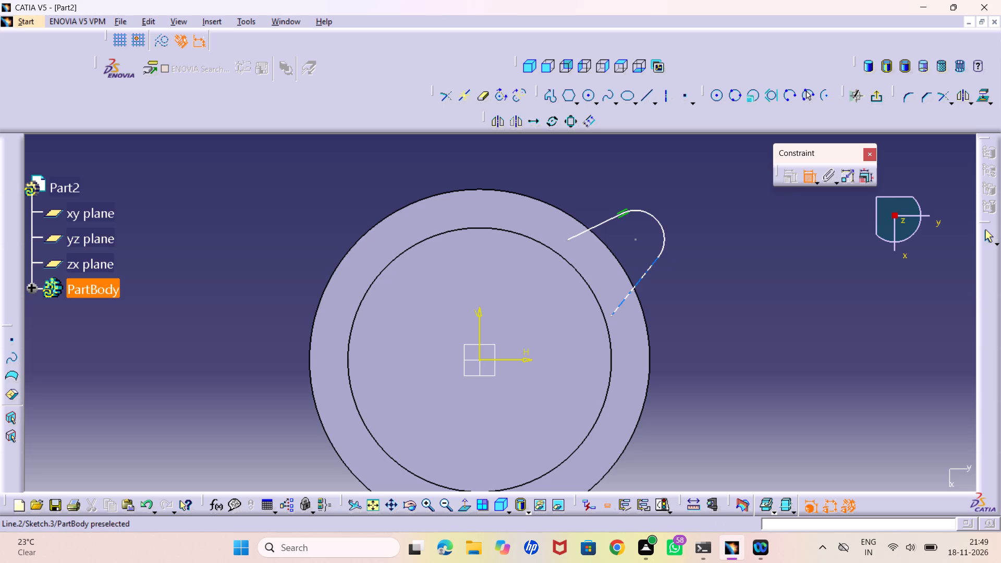
click(653, 264)
click(665, 241)
right_click(692, 286)
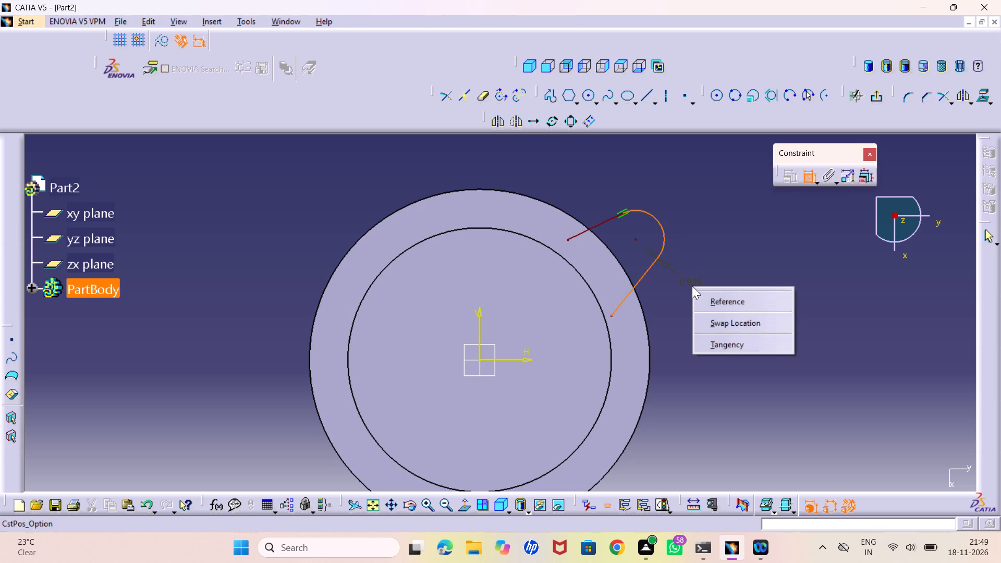
click(717, 351)
click(686, 321)
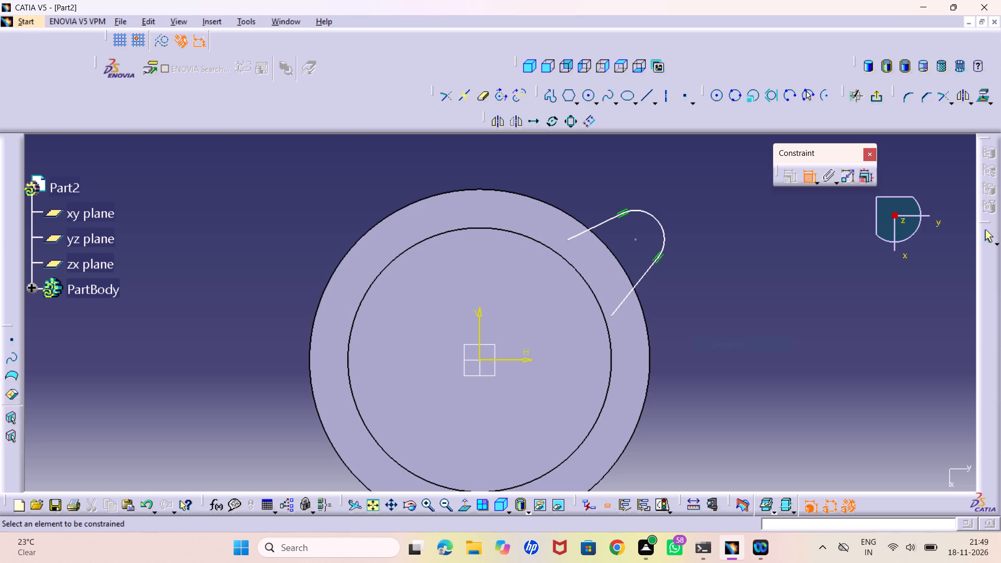
Dimension the profile's arc with a radius of 3 mm.
click(659, 230)
click(697, 225)
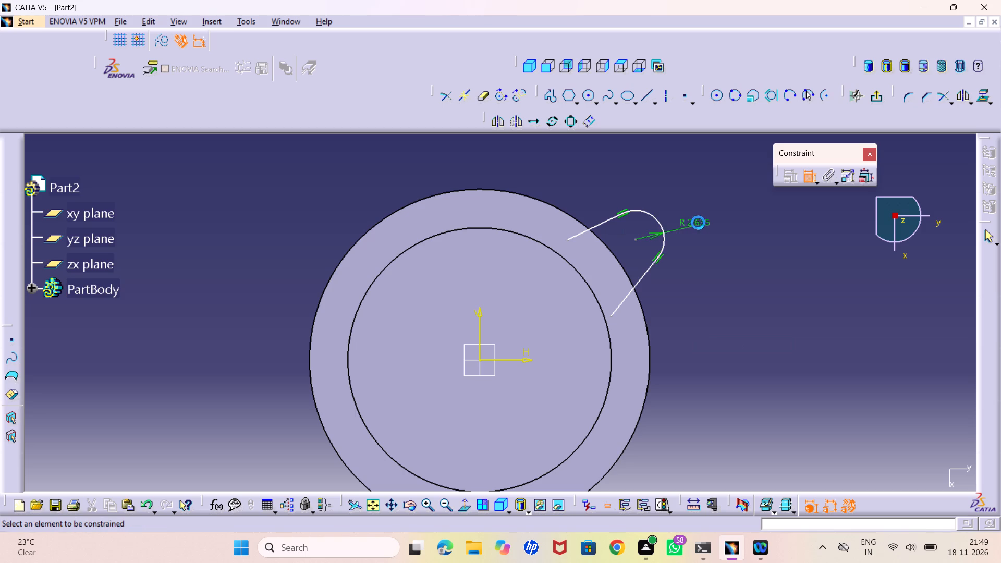
double_click(691, 218)
key(3)
key(Return)
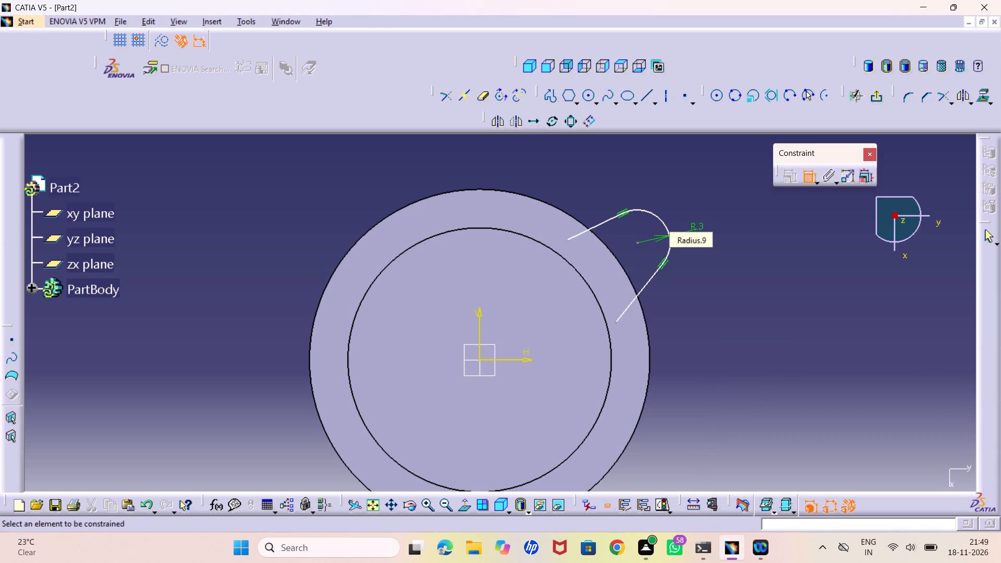
Constrain the angle between the profile's two straight lines to 40 degrees.
click(573, 236)
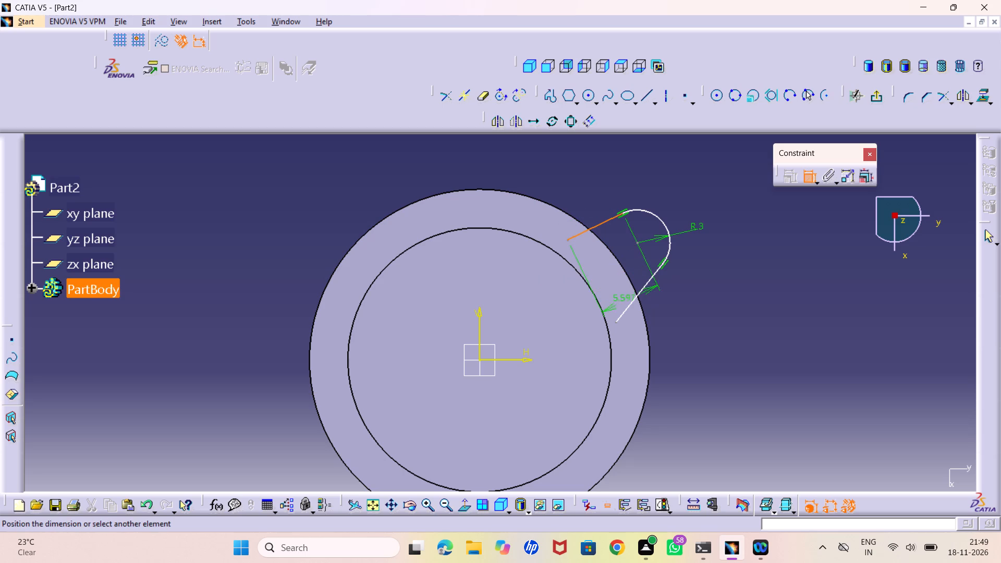
click(628, 308)
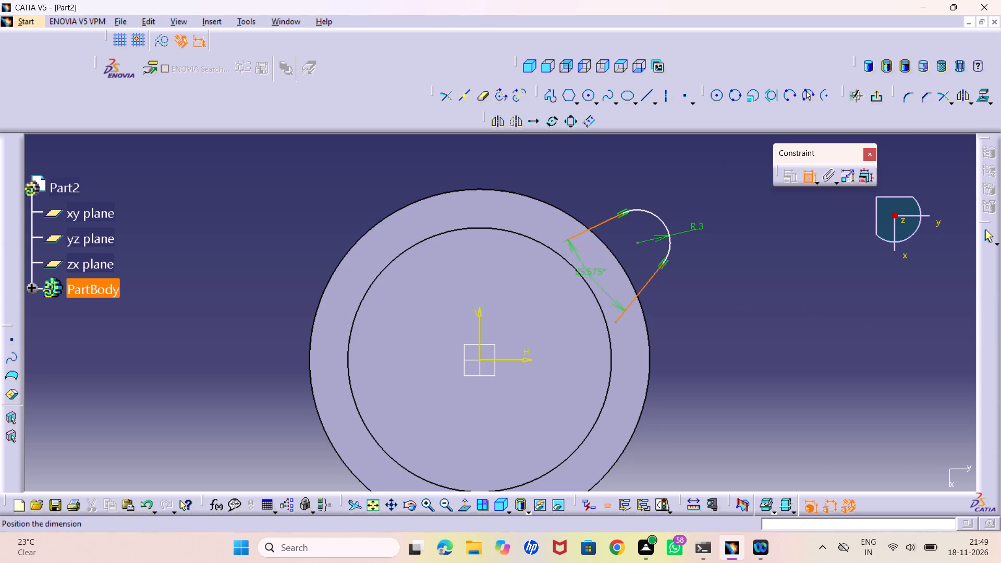
click(620, 256)
double_click(617, 251)
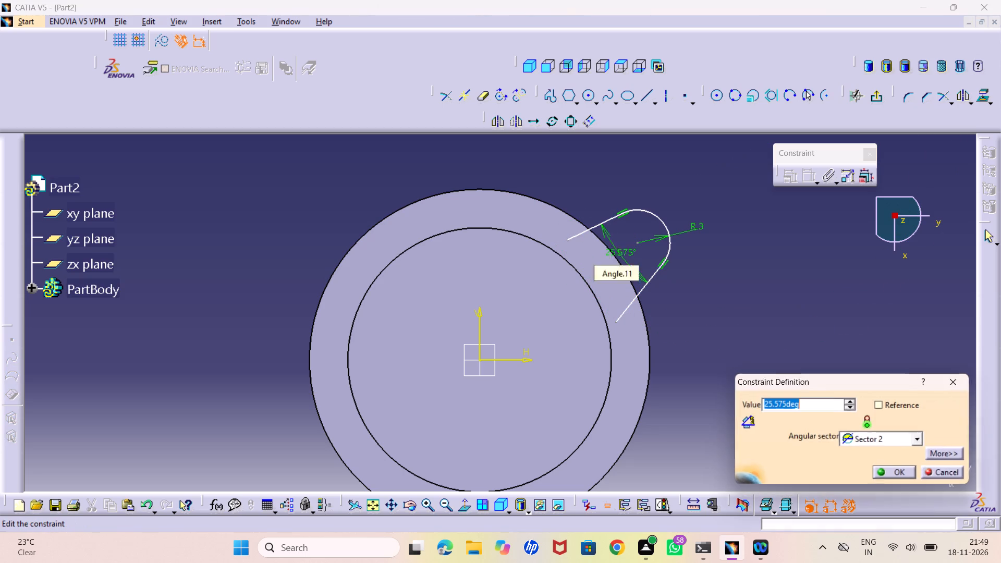
text(40)
key(Return)
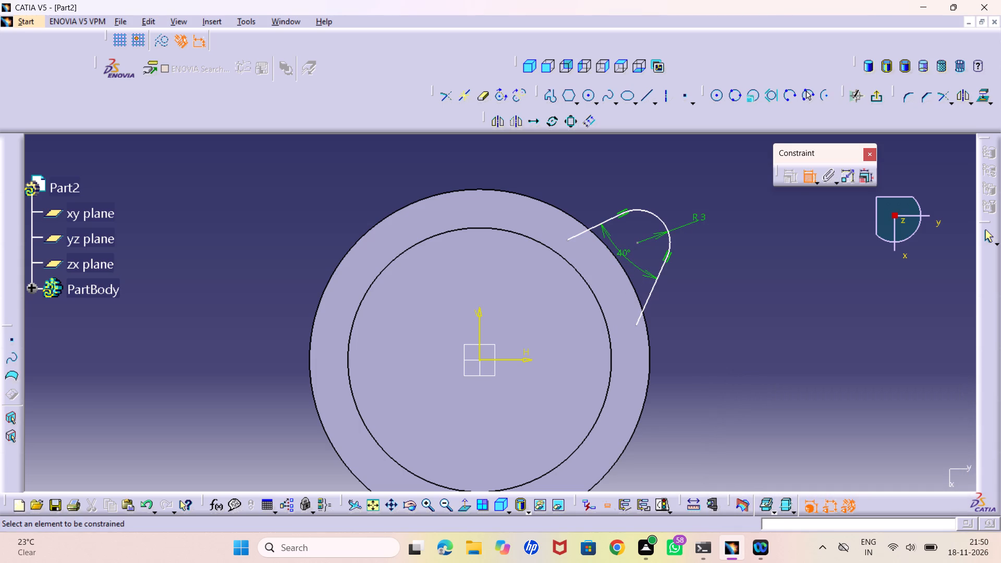
Constrain the distance from the arc's centre to the sketch origin to 18 mm.
click(637, 242)
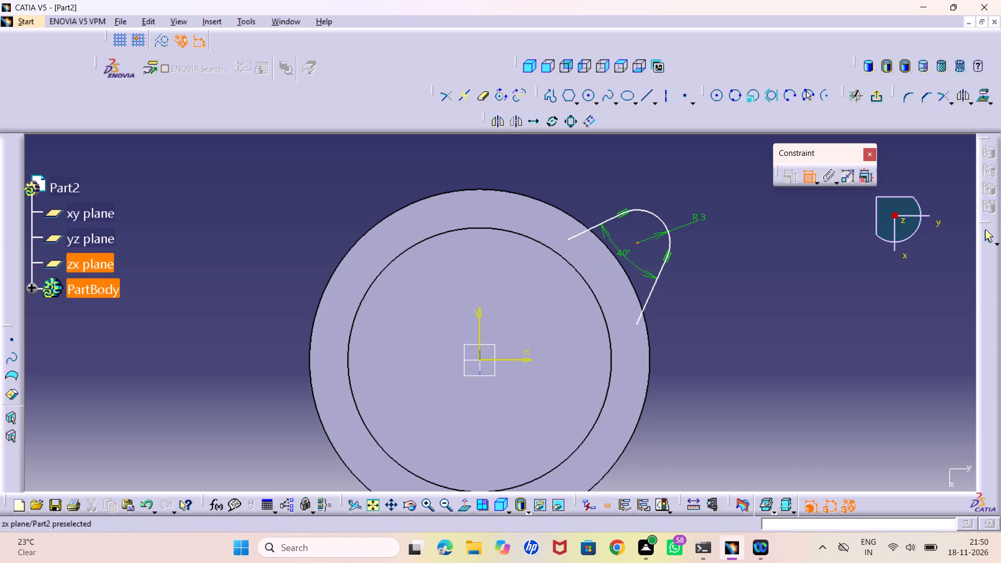
click(479, 359)
click(450, 164)
double_click(446, 157)
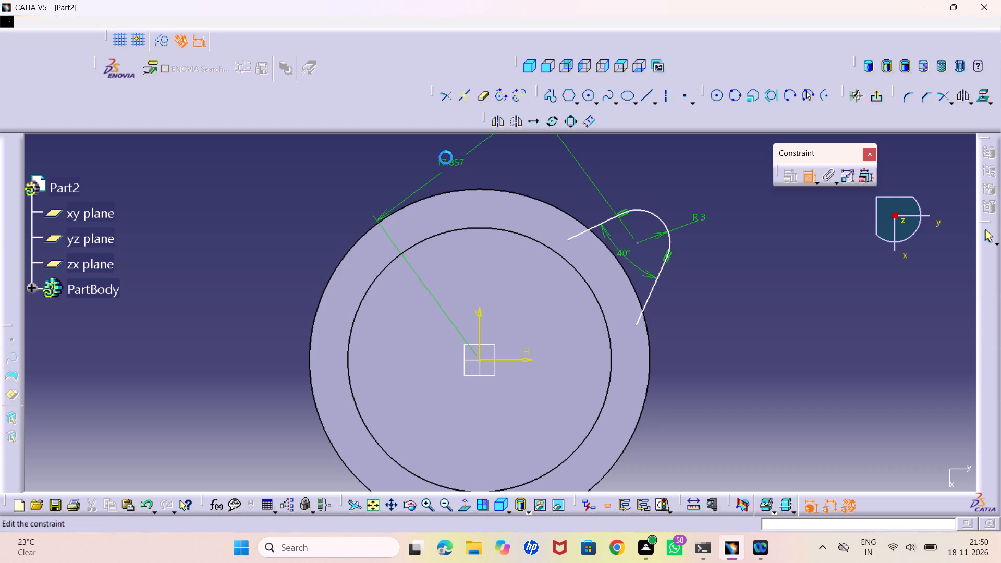
text(18)
key(Return)
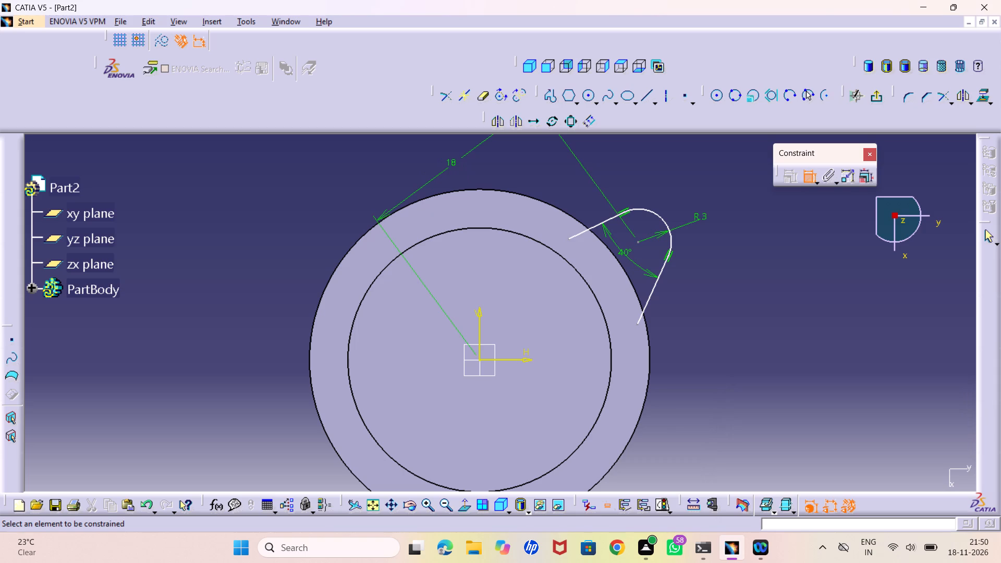
Make the free endpoint of the profile's upper line coincident with the pocket's circular edge.
click(567, 239)
click(555, 250)
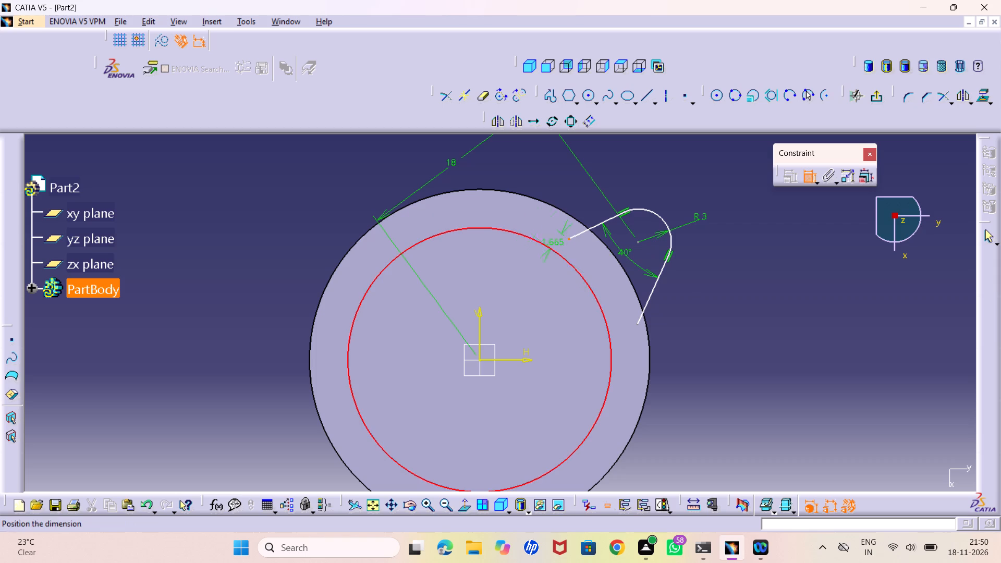
right_click(538, 209)
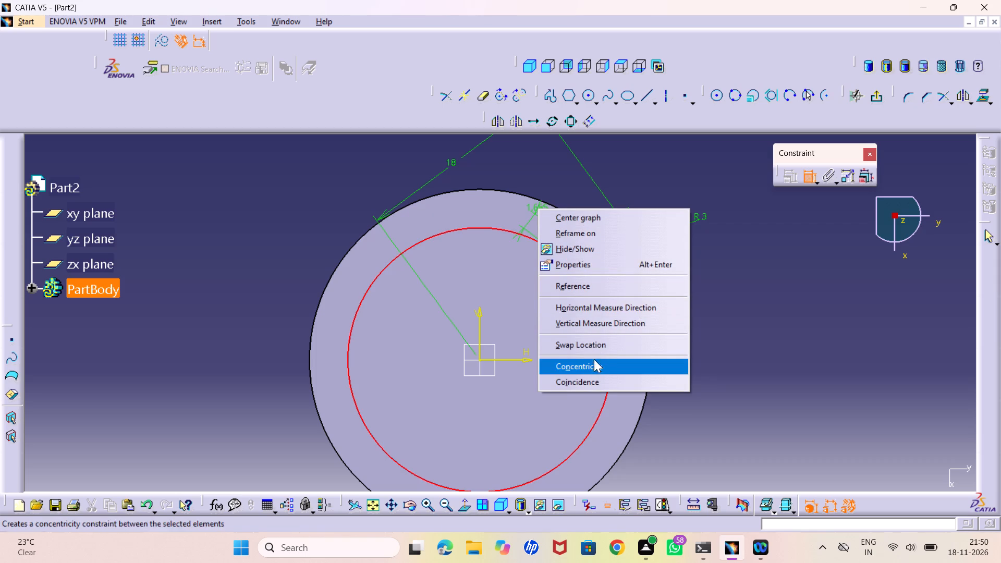
click(587, 382)
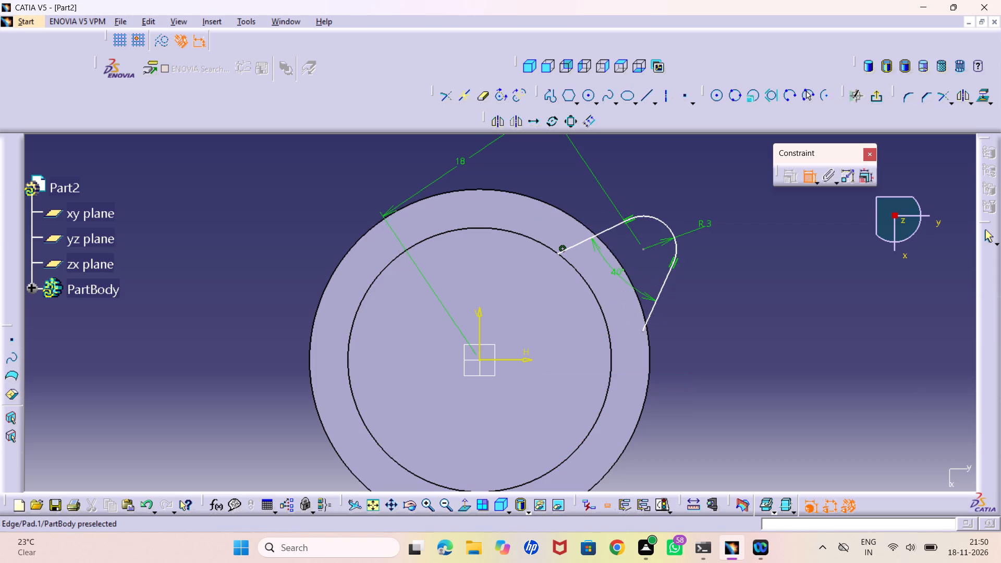
Make the free endpoint of the profile's lower line coincident with the pocket's circular edge.
click(644, 331)
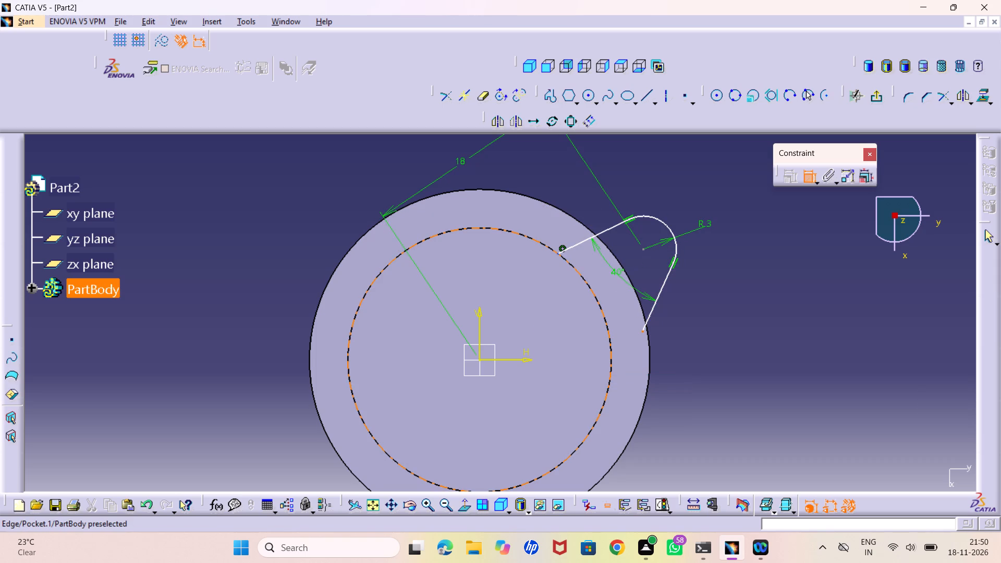
click(612, 358)
right_click(700, 356)
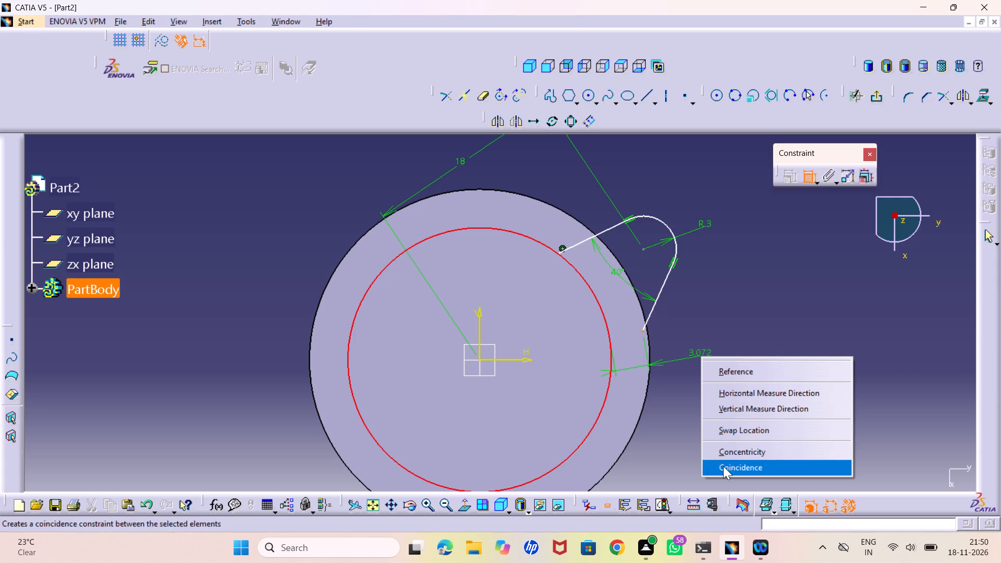
click(723, 466)
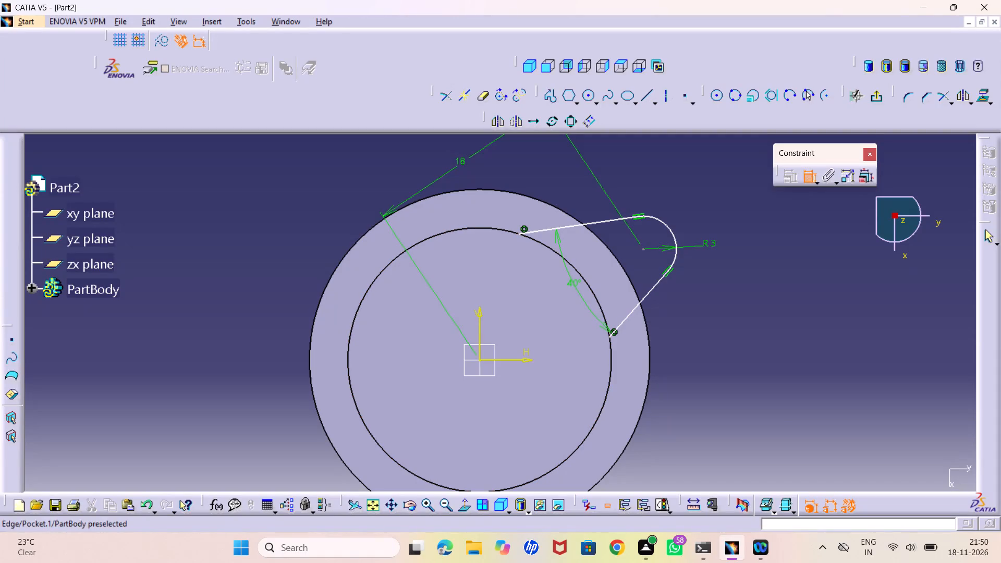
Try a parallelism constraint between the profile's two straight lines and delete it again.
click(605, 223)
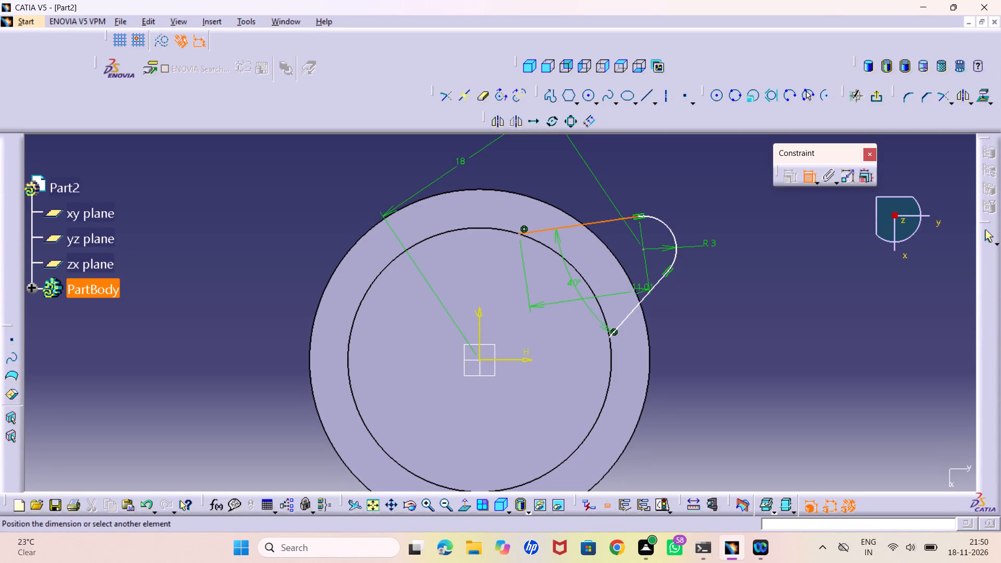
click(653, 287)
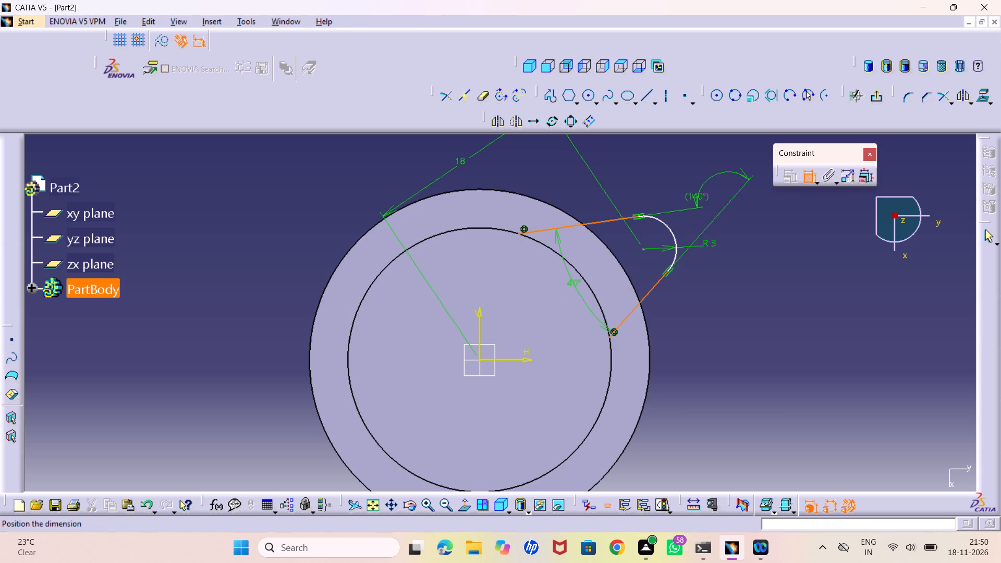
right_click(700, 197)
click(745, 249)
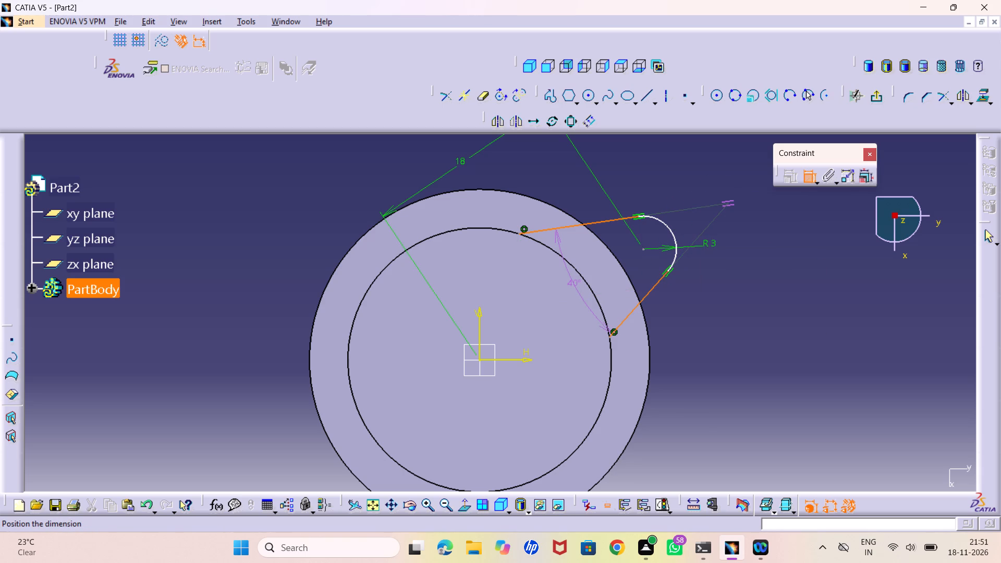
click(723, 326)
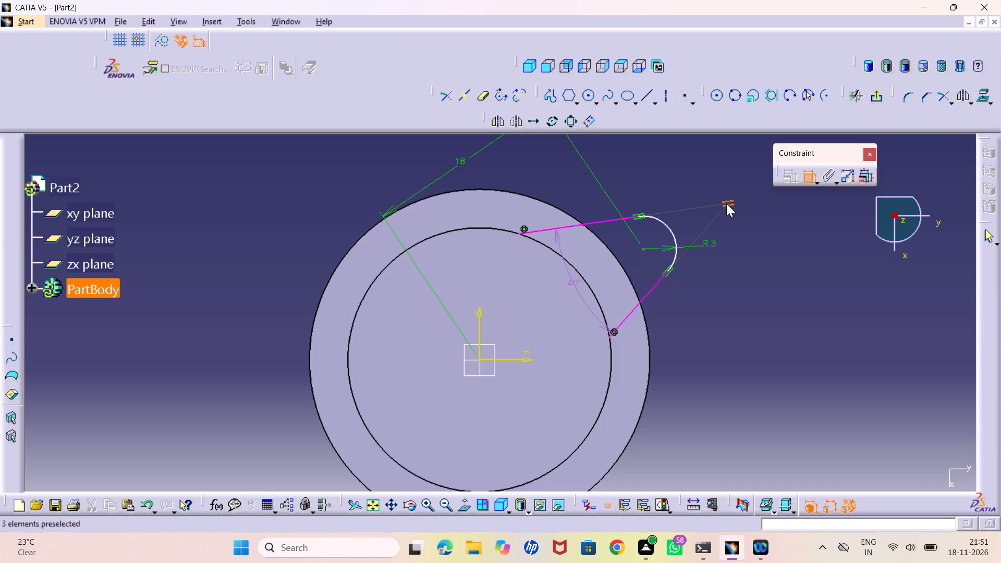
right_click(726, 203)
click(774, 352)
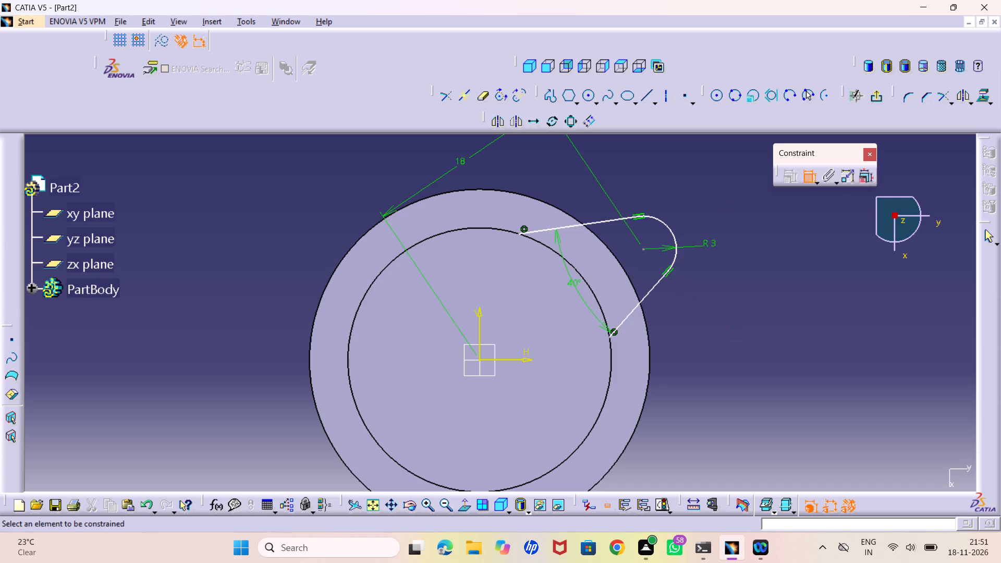
Delete the 40-degree angle constraint between the profile's two straight lines.
right_click(573, 282)
click(633, 272)
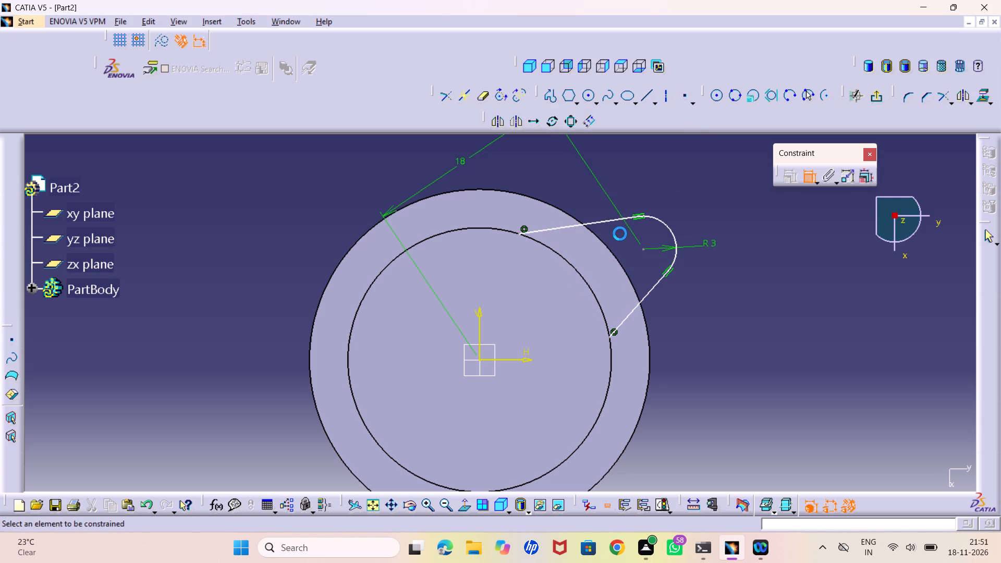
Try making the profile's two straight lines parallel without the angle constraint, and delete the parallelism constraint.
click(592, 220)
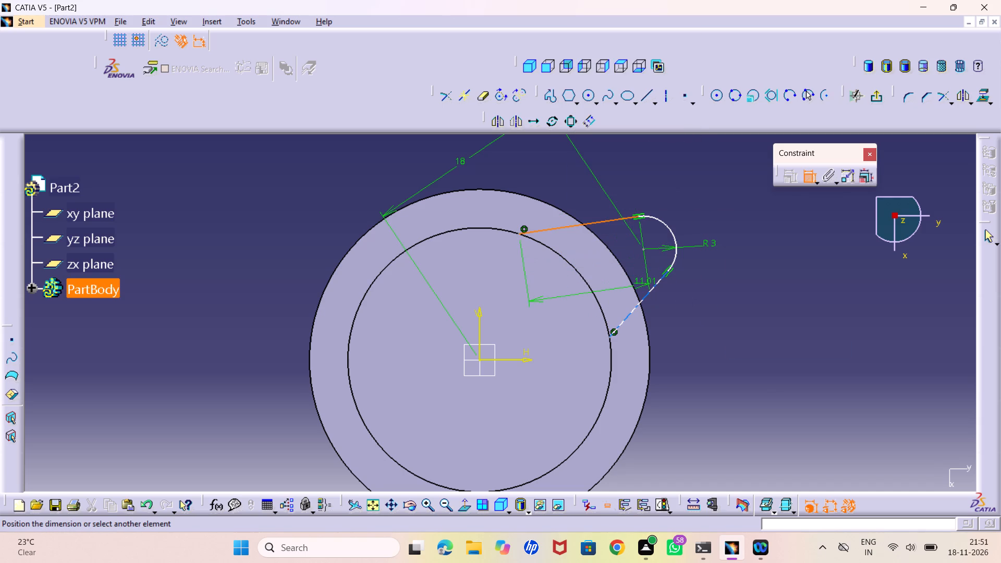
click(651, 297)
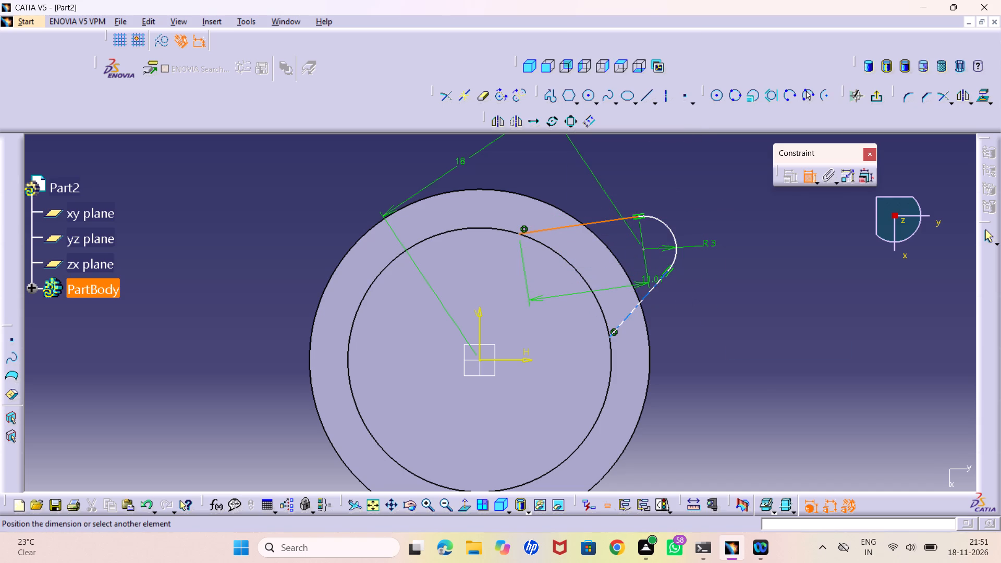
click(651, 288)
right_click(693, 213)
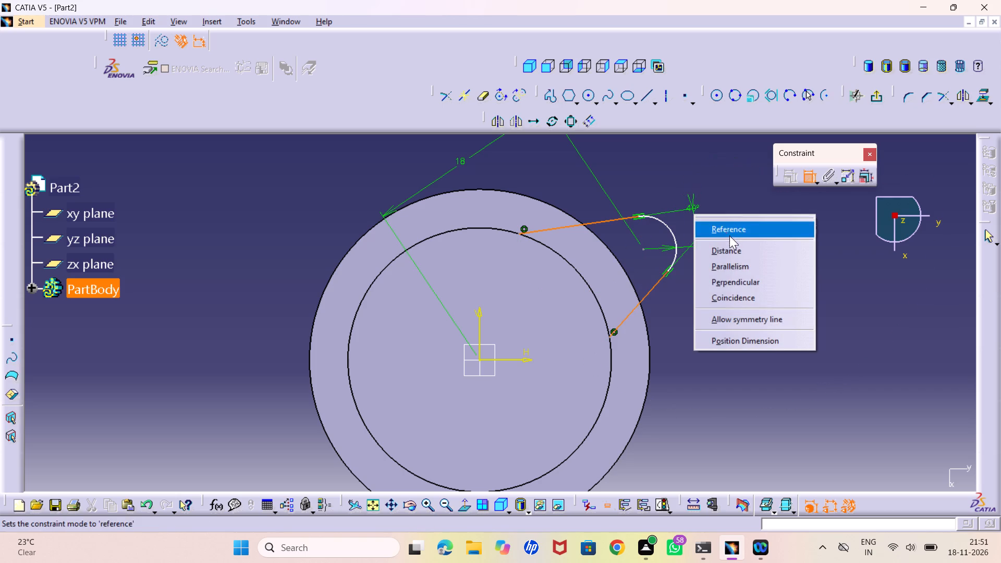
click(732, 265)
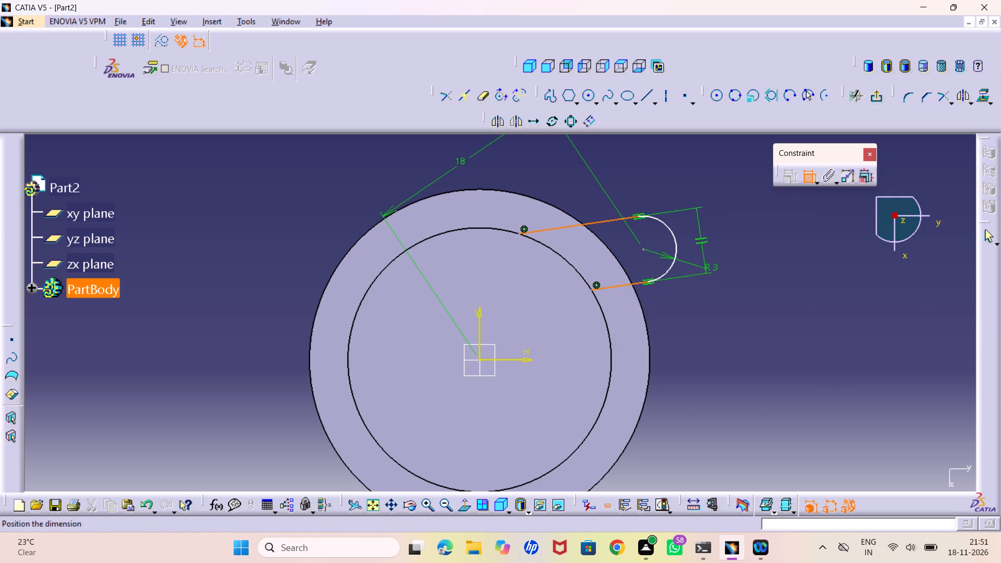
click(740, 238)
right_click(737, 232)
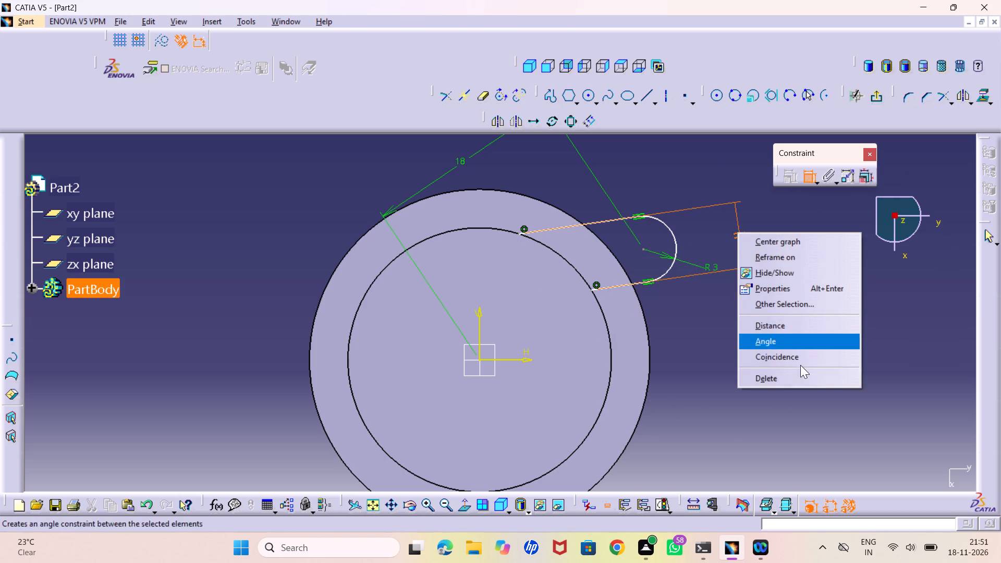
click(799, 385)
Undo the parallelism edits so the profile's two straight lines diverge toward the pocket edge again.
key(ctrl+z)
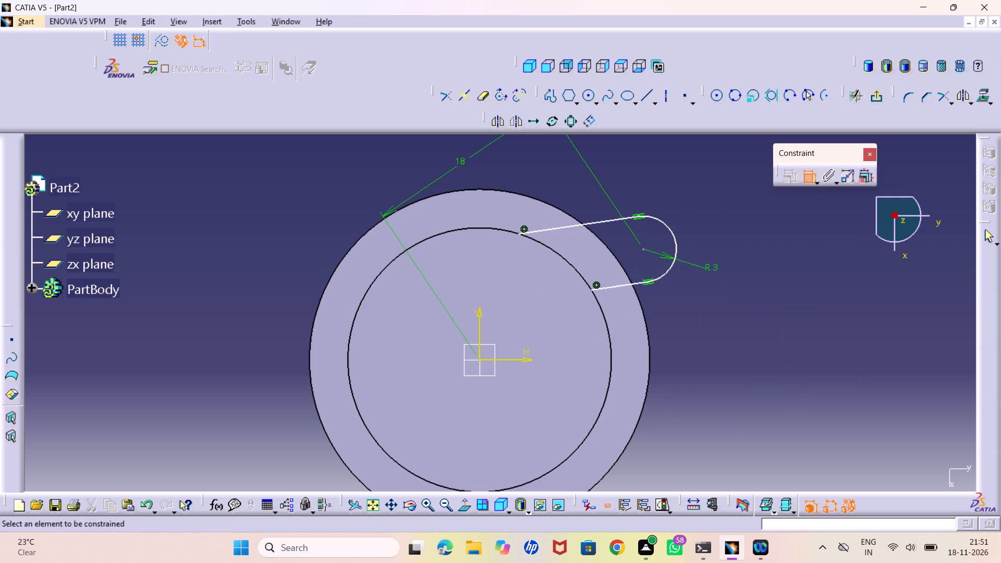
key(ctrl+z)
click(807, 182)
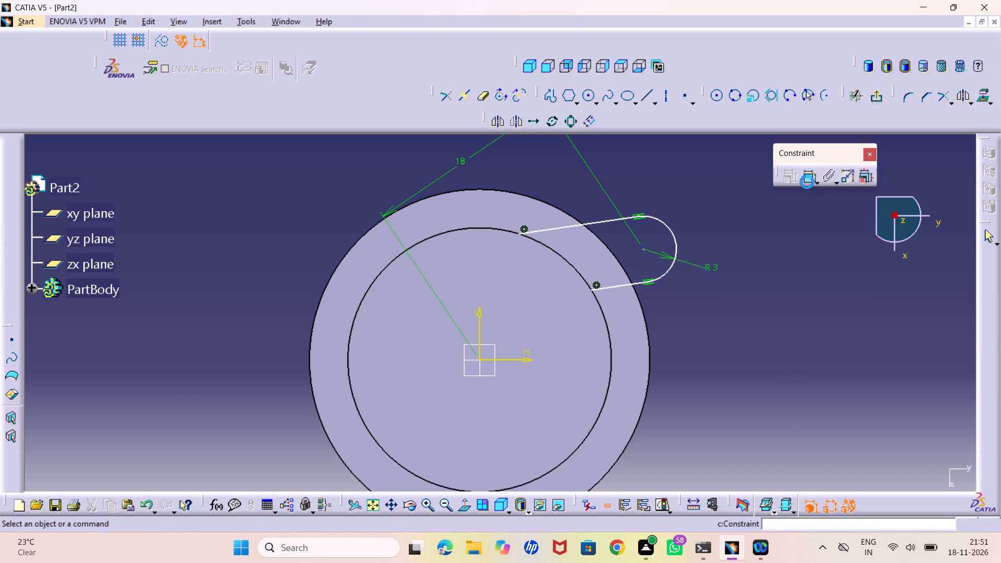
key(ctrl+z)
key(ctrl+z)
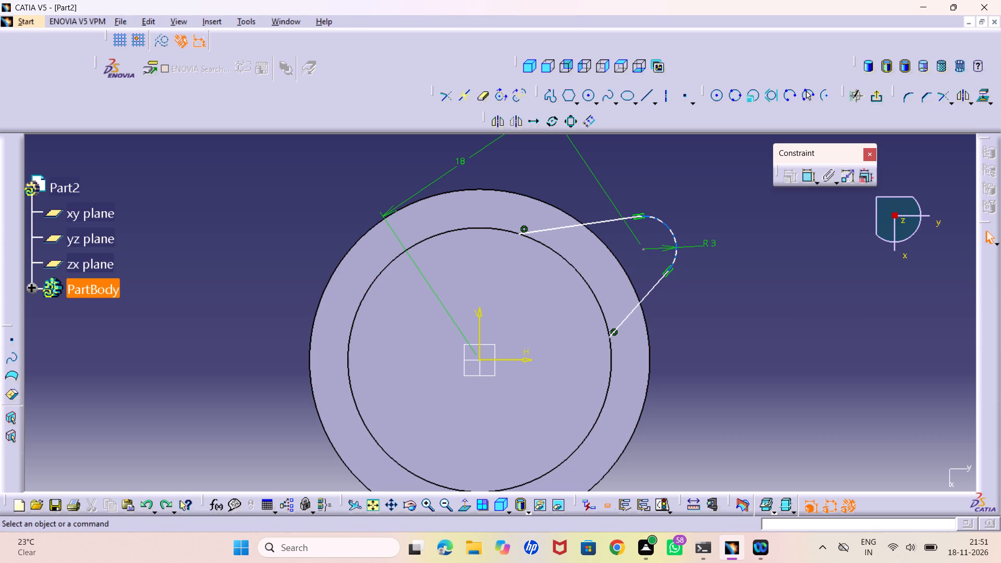
Reposition the profile's two straight lines freehand so the lug points diagonally outward from the cylinder's centre, with both endpoints on the pocket edge.
drag(606, 224, 600, 234)
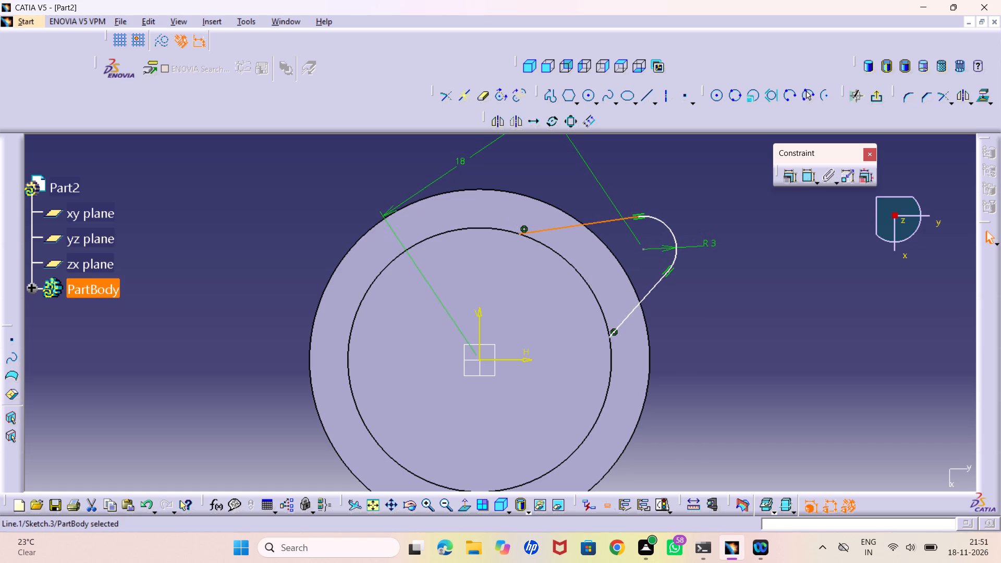
drag(657, 280, 650, 262)
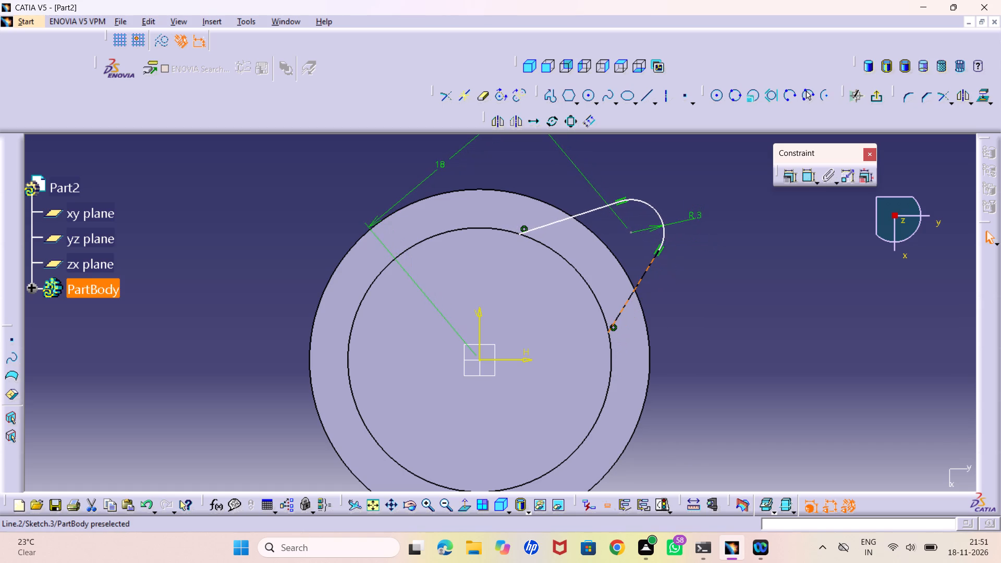
drag(650, 262, 631, 252)
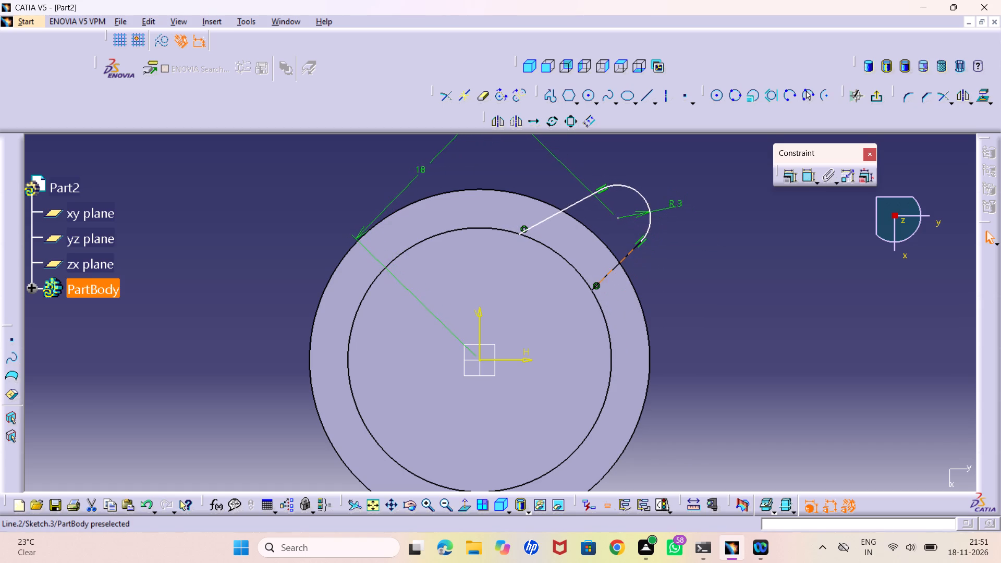
drag(631, 252, 632, 246)
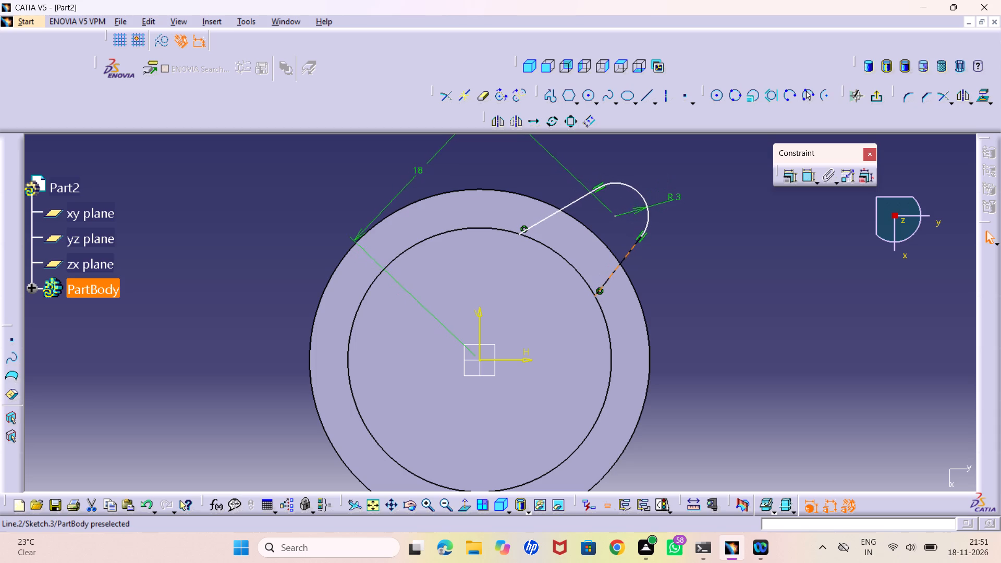
drag(632, 246, 625, 239)
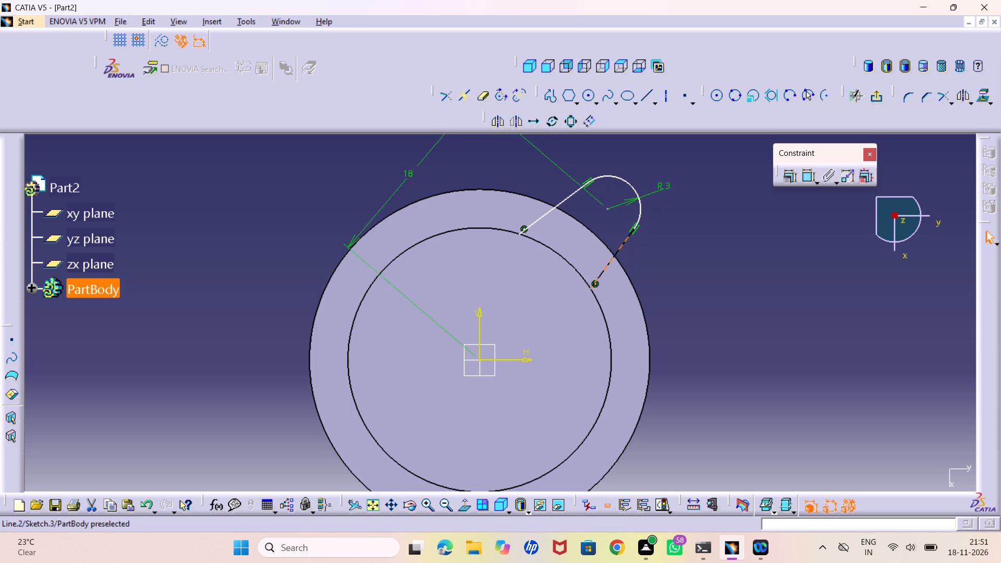
drag(625, 239, 624, 238)
click(631, 263)
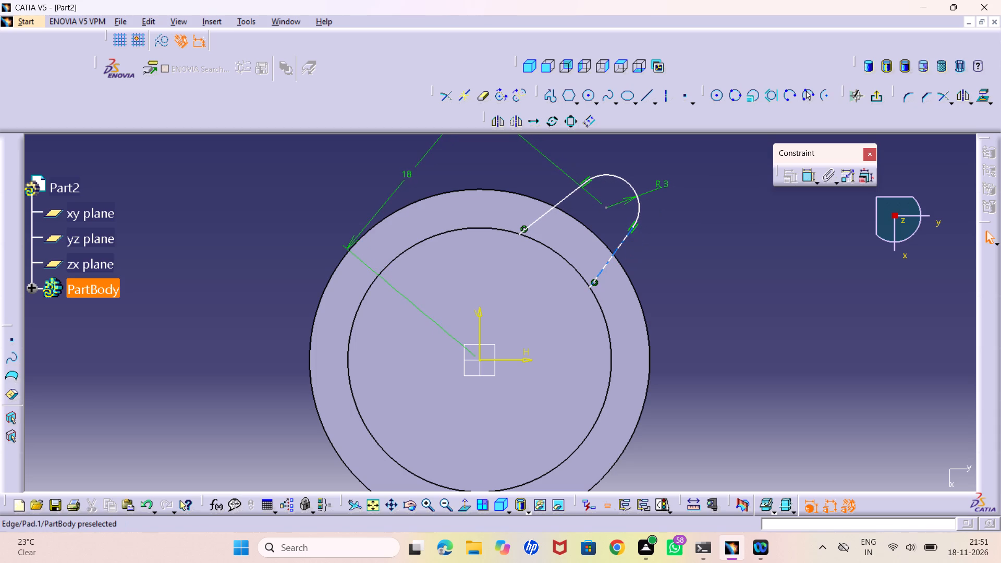
drag(608, 262, 624, 275)
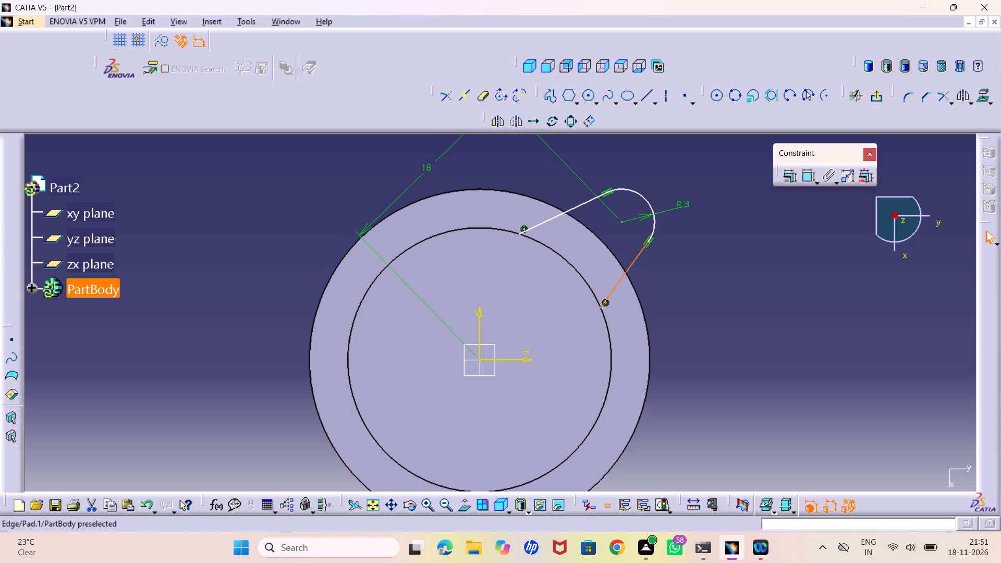
click(600, 217)
drag(590, 205, 573, 199)
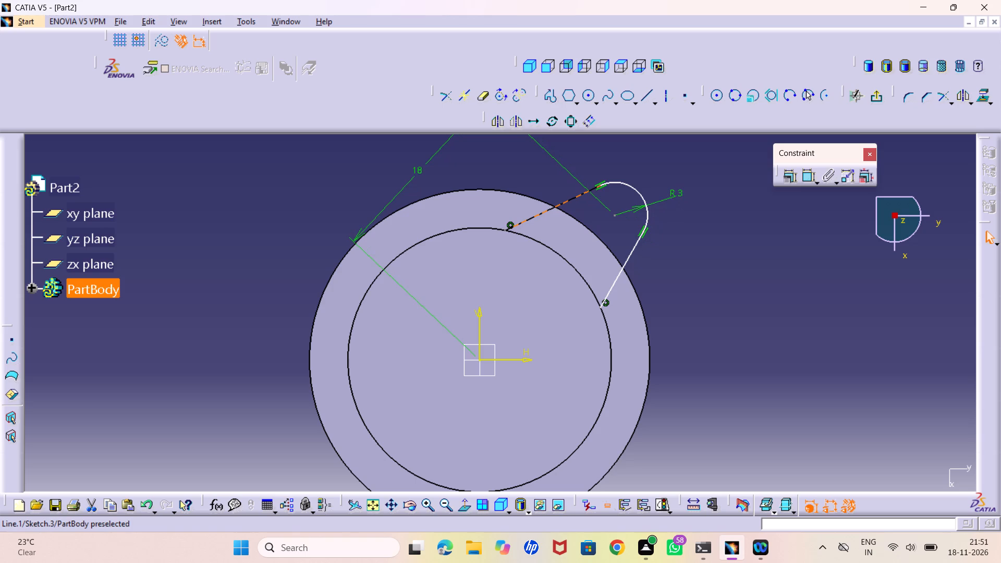
drag(573, 199, 584, 201)
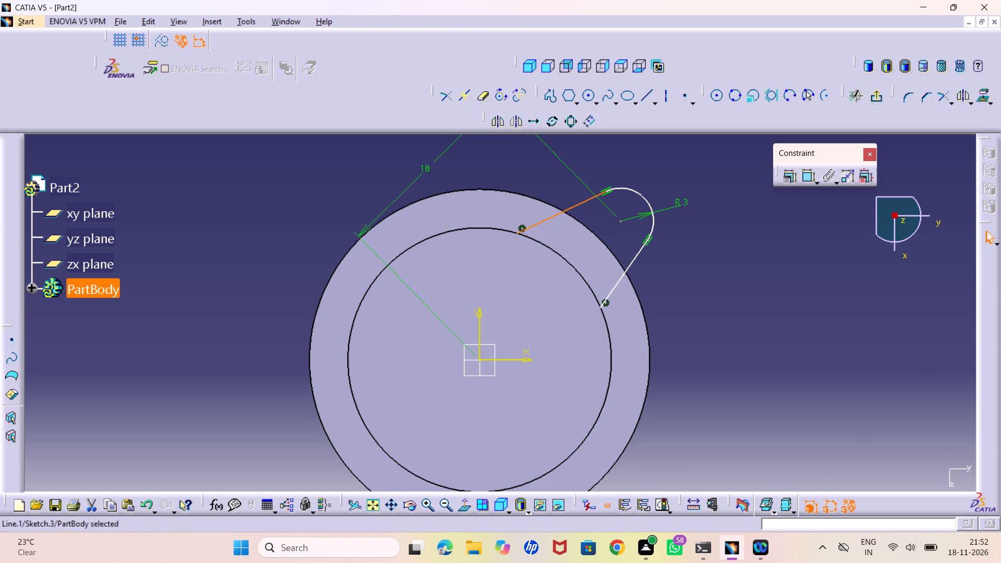
click(674, 303)
click(634, 260)
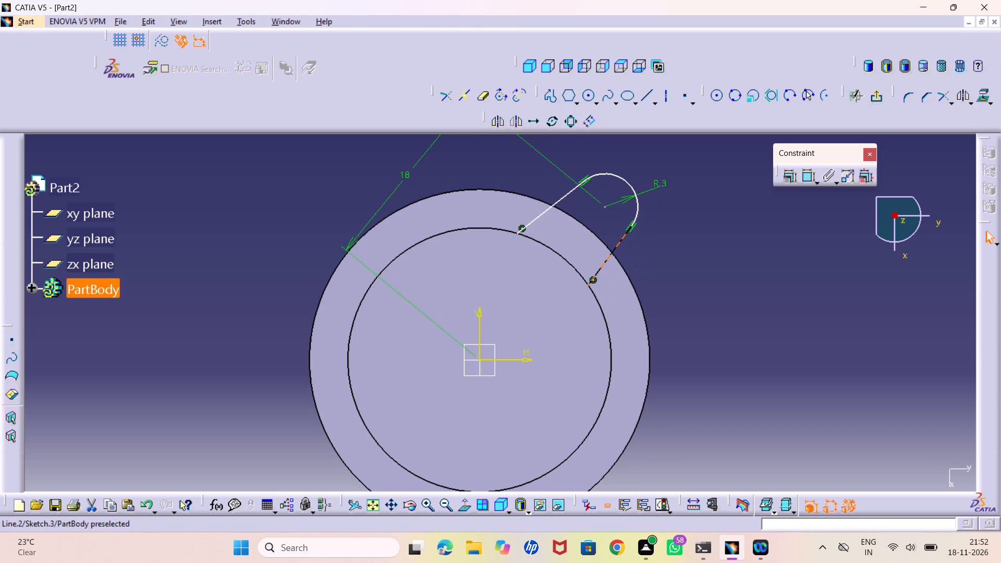
click(676, 299)
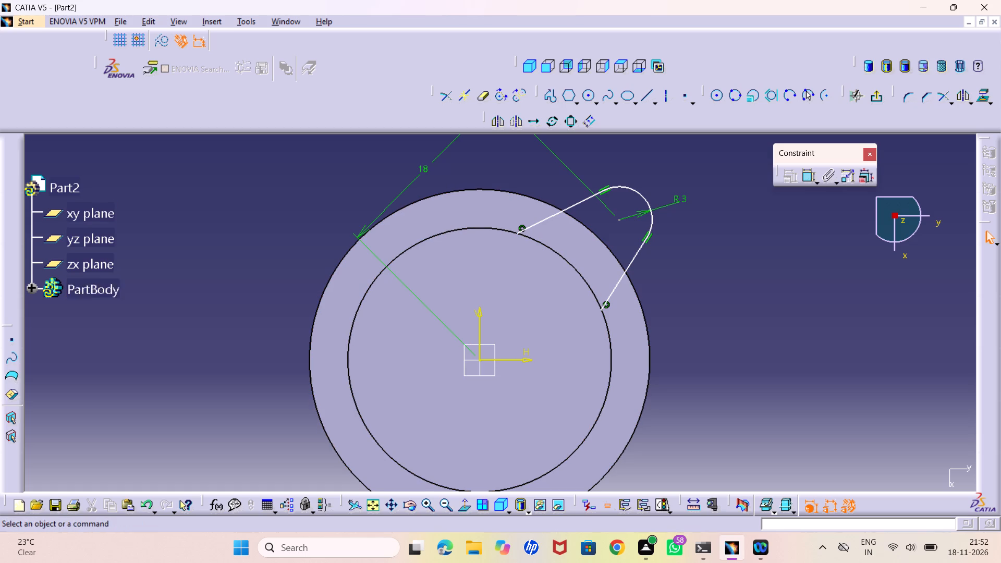
Apply a coincidence constraint between the profile arc's centre and the sketch origin.
click(620, 218)
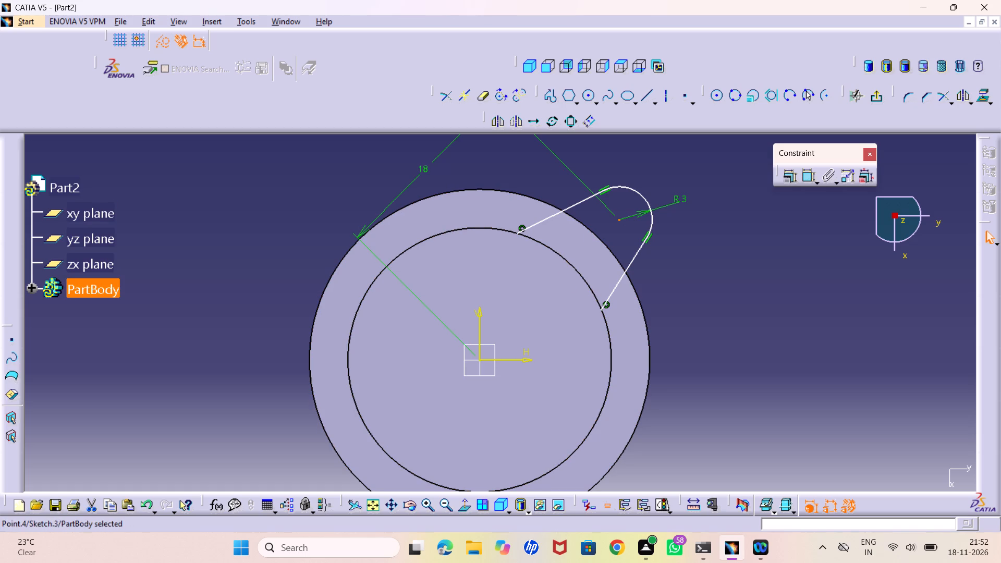
click(479, 360)
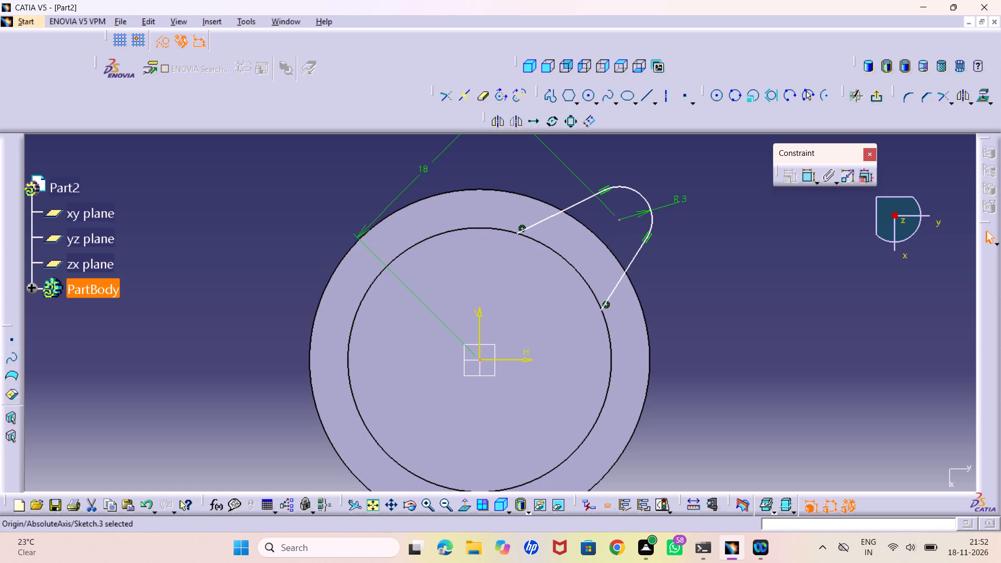
double_click(807, 174)
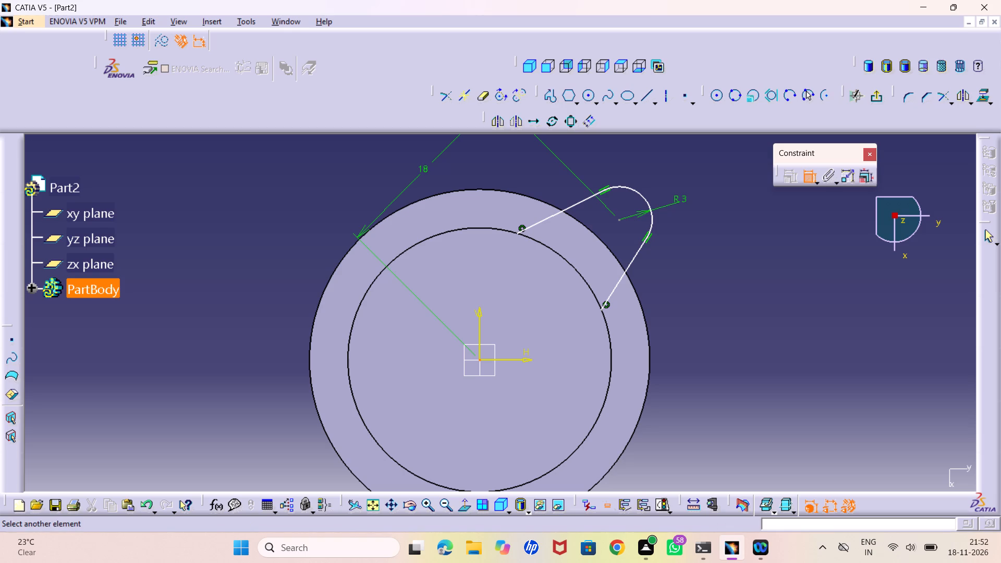
click(616, 218)
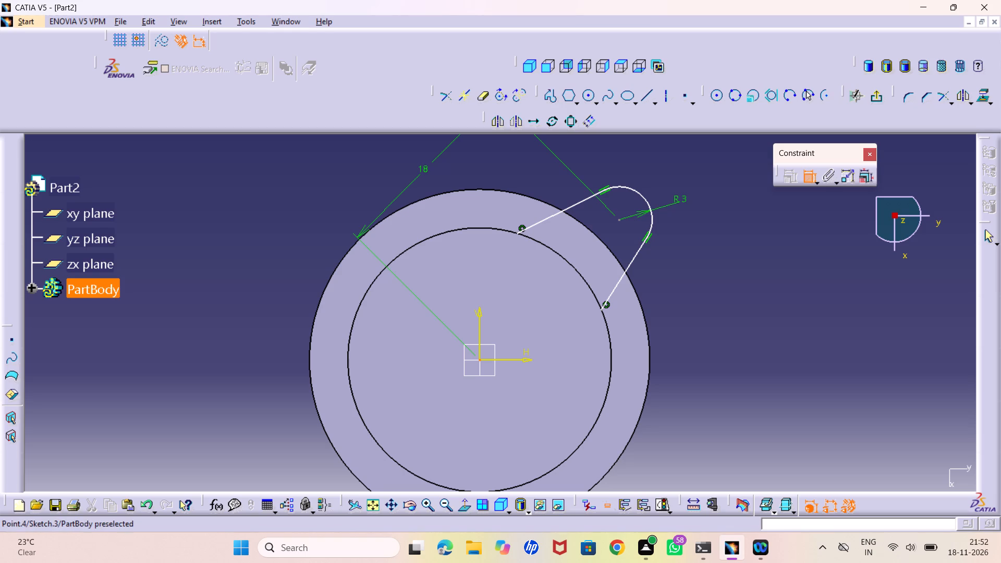
click(620, 219)
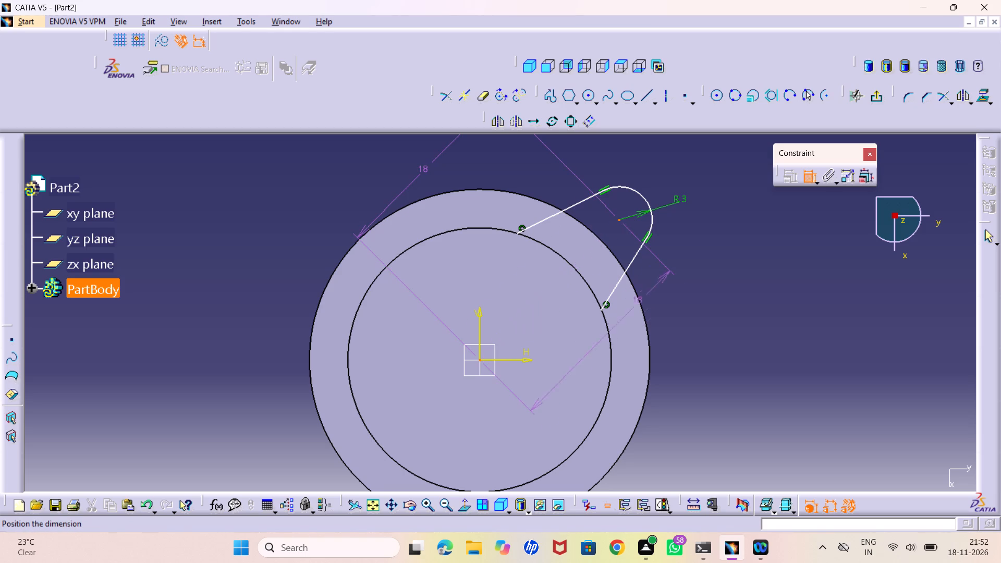
right_click(709, 303)
click(748, 394)
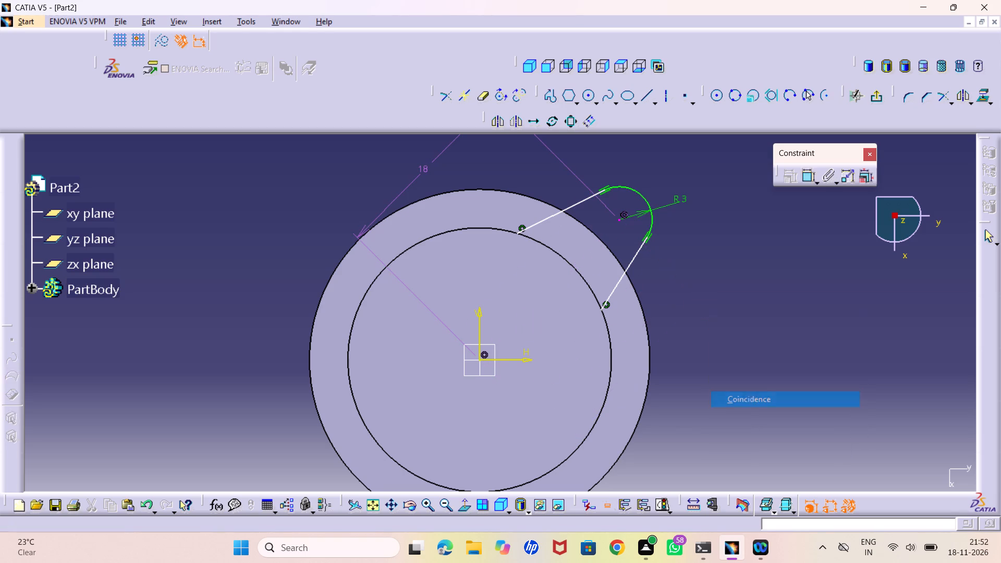
Delete the coincidence constraint between the profile arc's centre and the sketch origin.
click(689, 313)
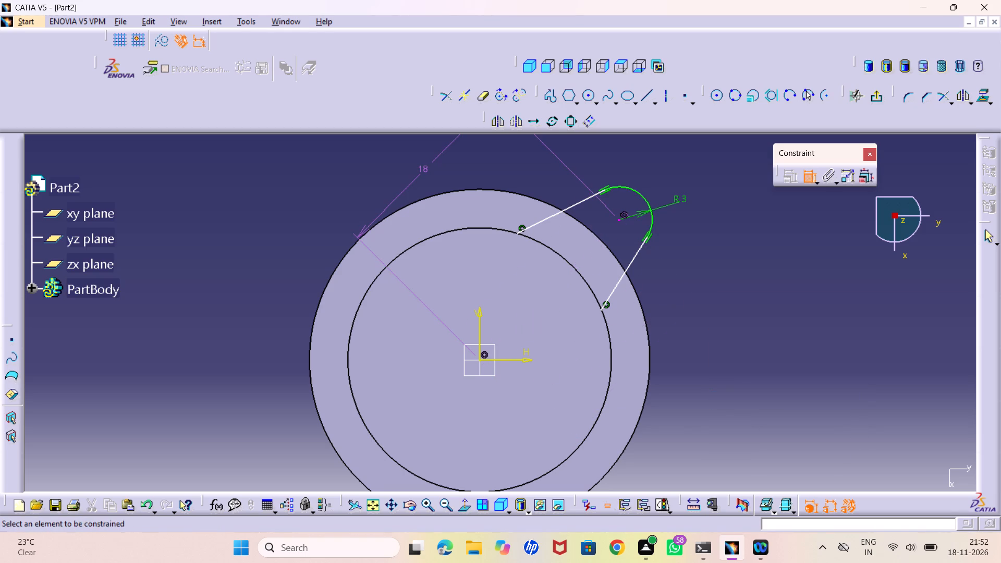
right_click(626, 212)
click(661, 331)
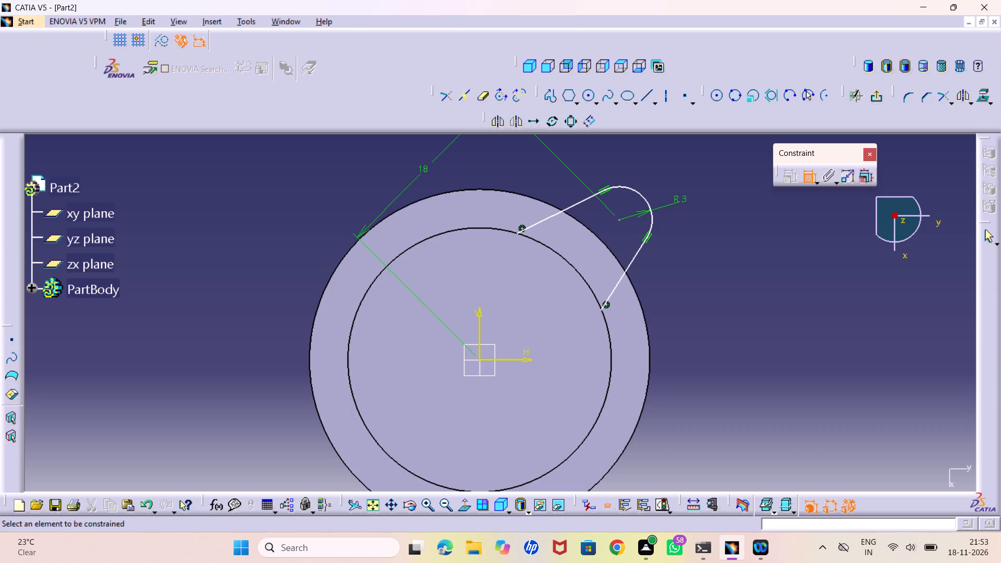
Sketch a circle about 2.6 mm in diameter inside the lug, centred on the profile arc's centre.
double_click(716, 95)
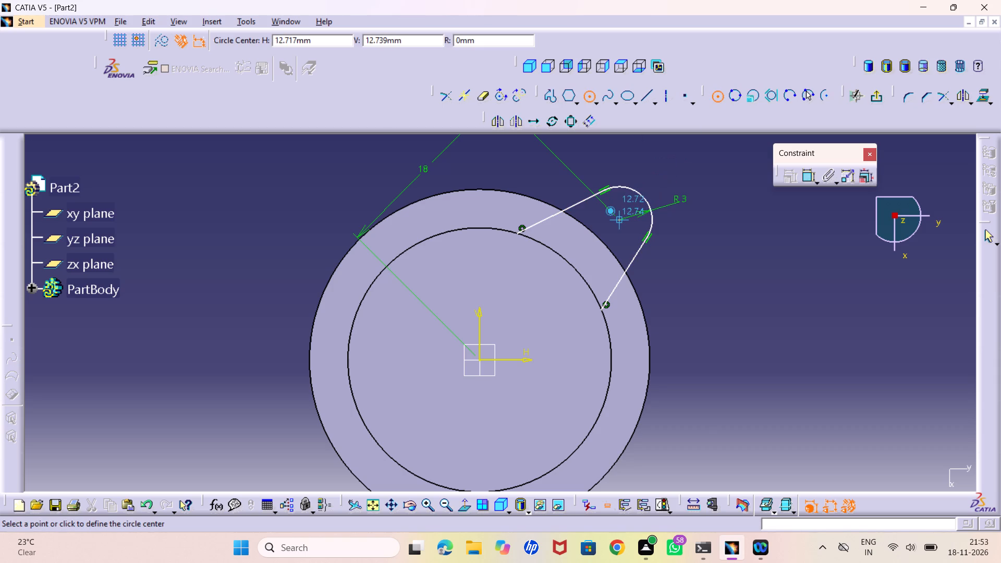
click(619, 219)
click(629, 231)
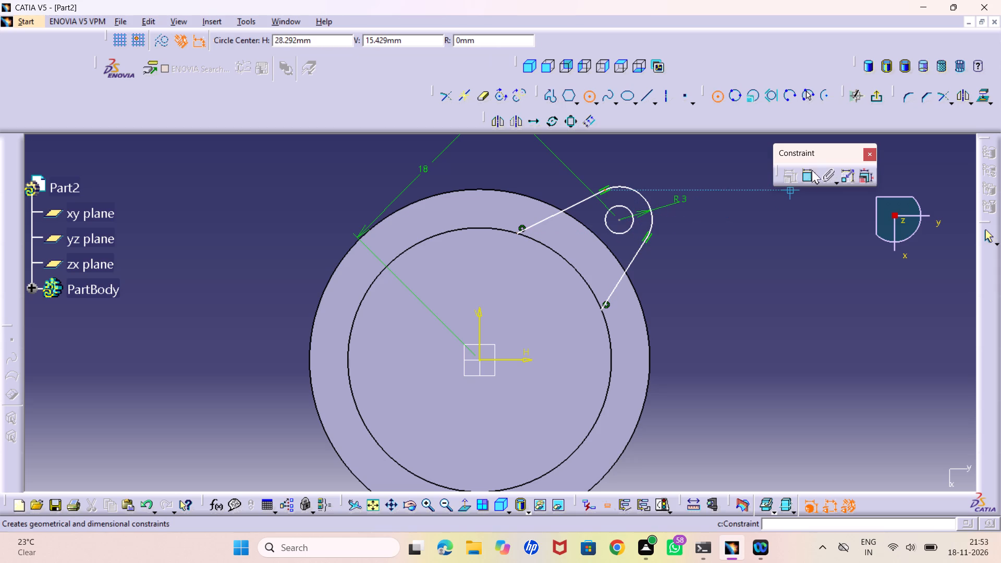
Dimension the small circle inside the lug and set its diameter to 1.5 mm.
double_click(803, 182)
drag(630, 227, 632, 229)
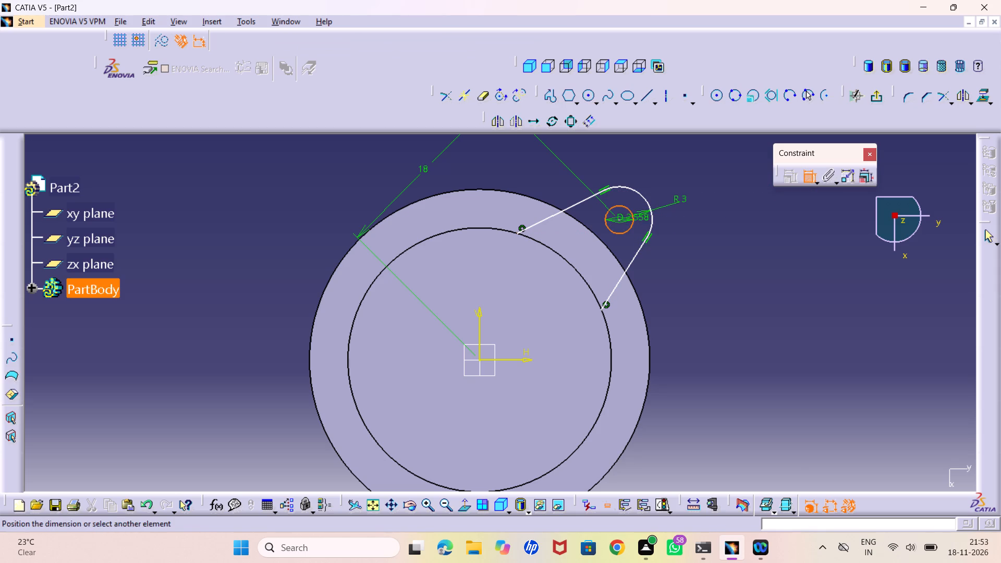
drag(632, 229, 641, 237)
click(713, 246)
double_click(703, 240)
text(1.5)
key(Return)
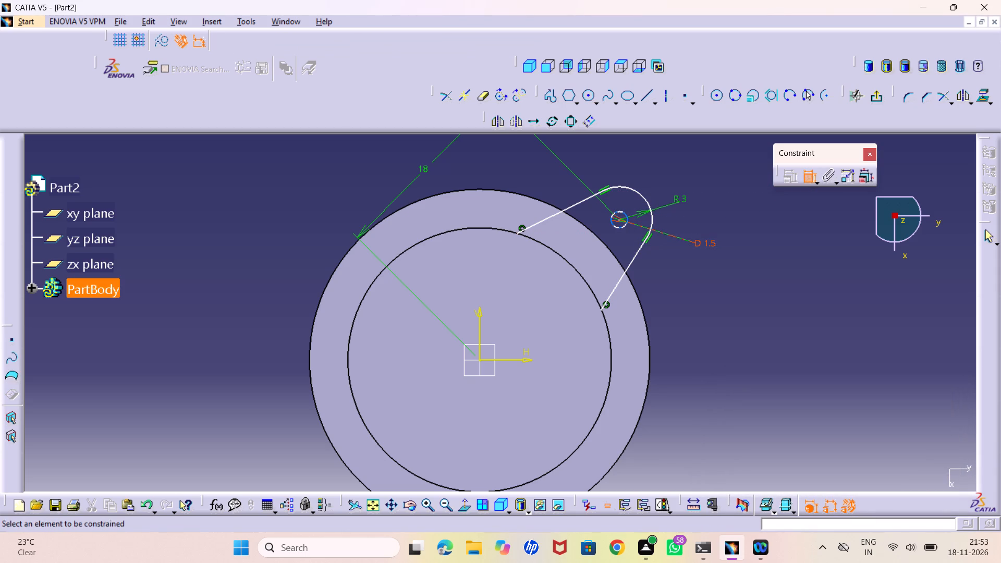
Set the small lug circle's diameter to 3 mm.
double_click(707, 243)
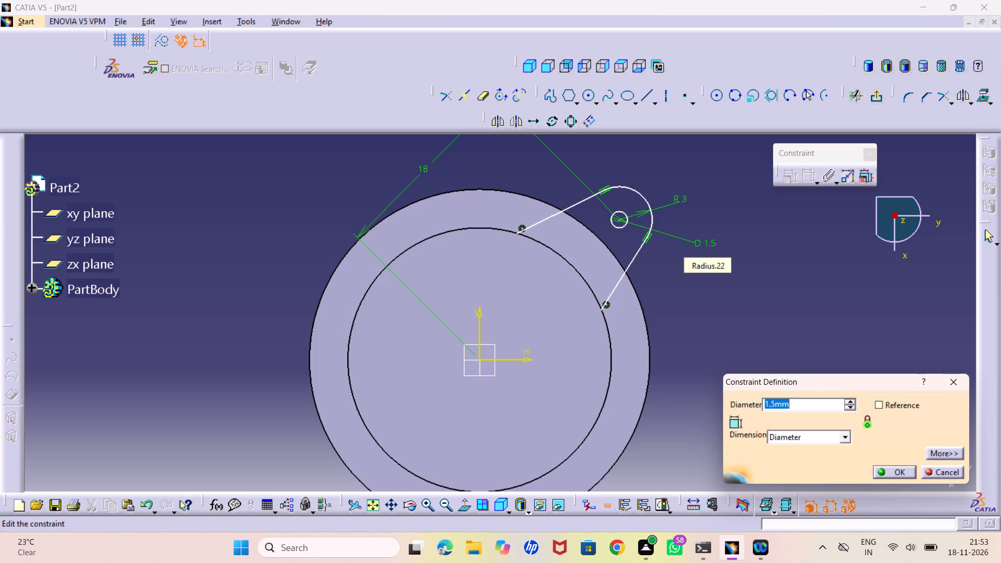
key(3)
key(Return)
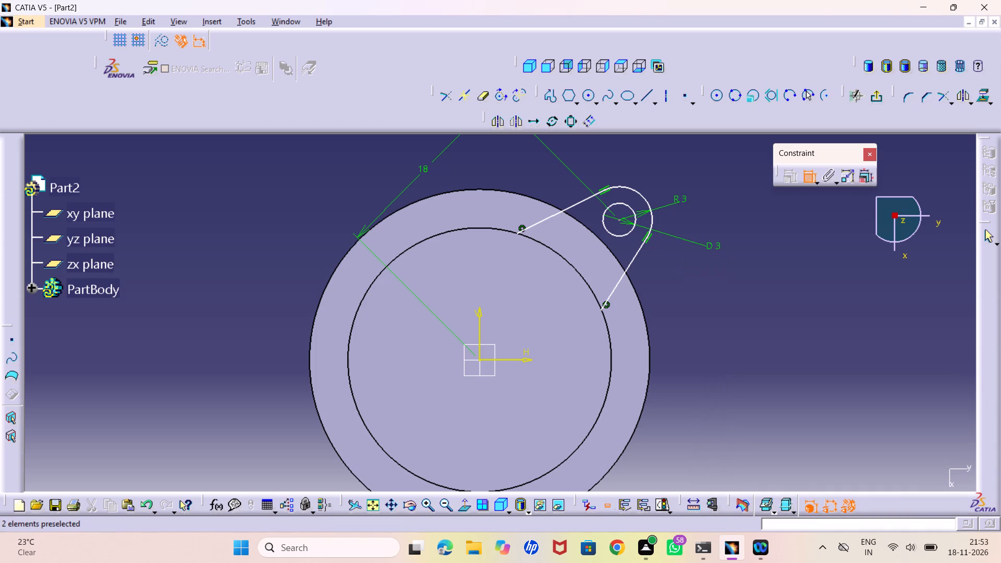
click(699, 303)
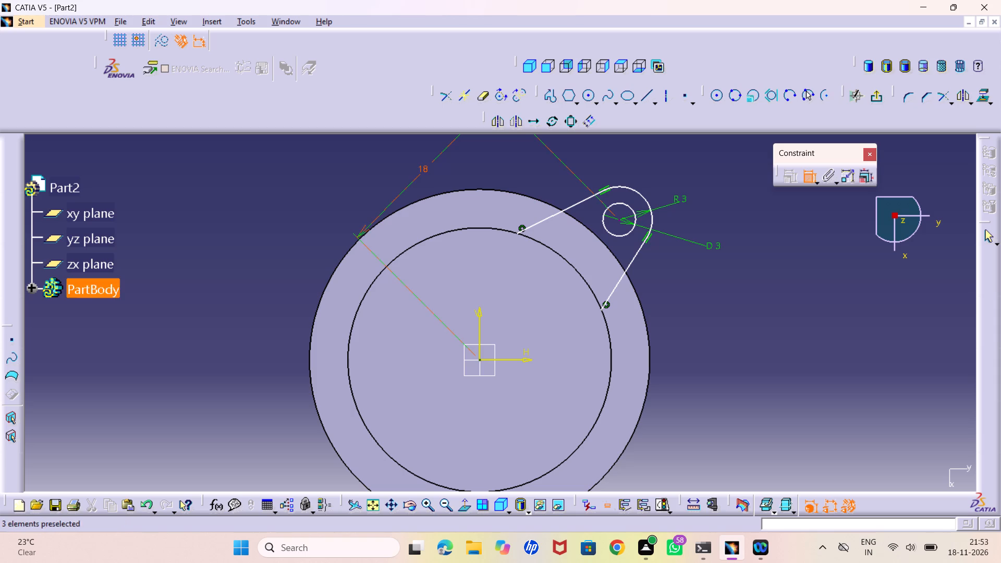
Delete the 18 mm distance constraint between the sketch origin and the profile arc's centre.
right_click(423, 172)
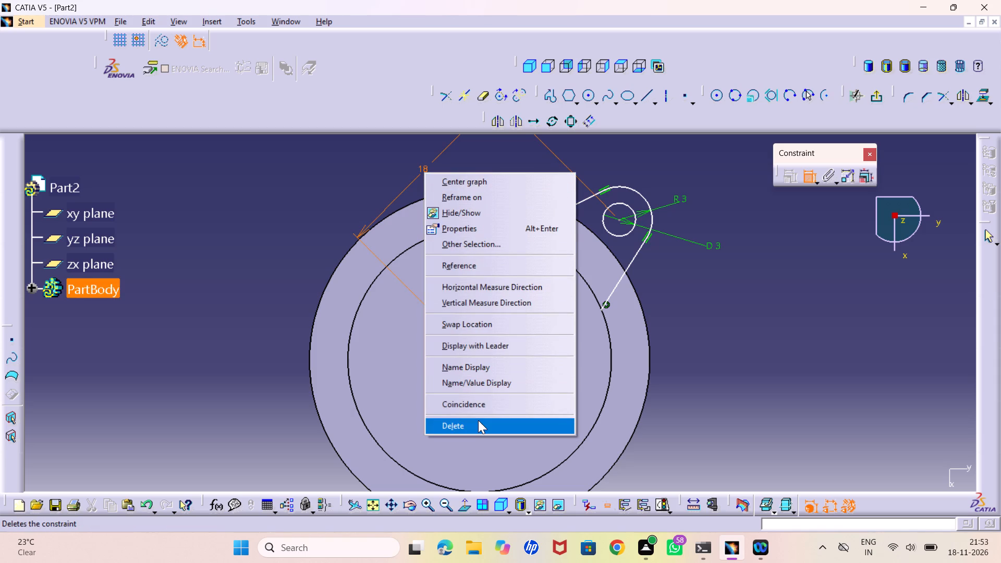
click(478, 420)
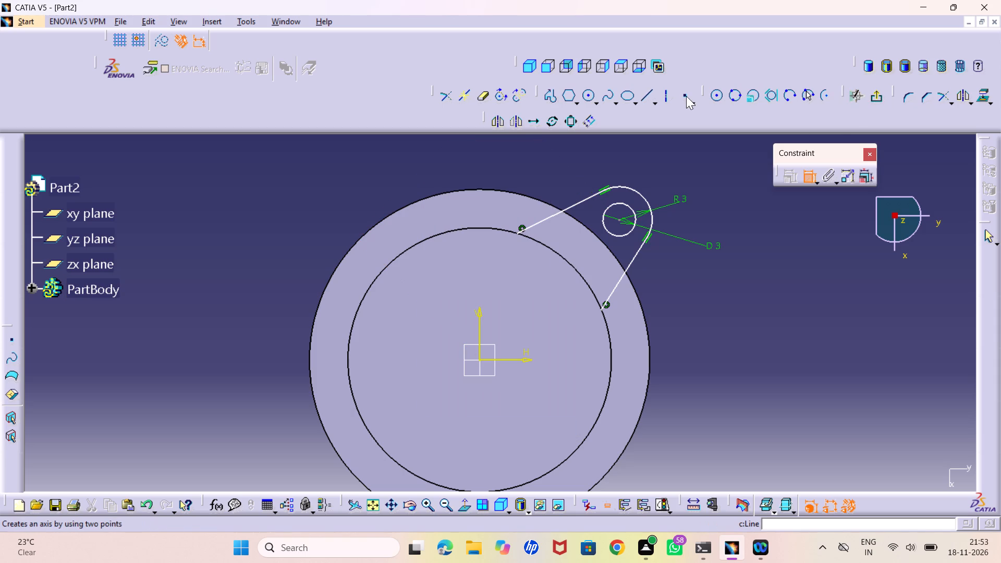
Sketch an axis from the origin diagonally outward past the lug arc, about 25.7 mm long at about 43 degrees.
click(668, 98)
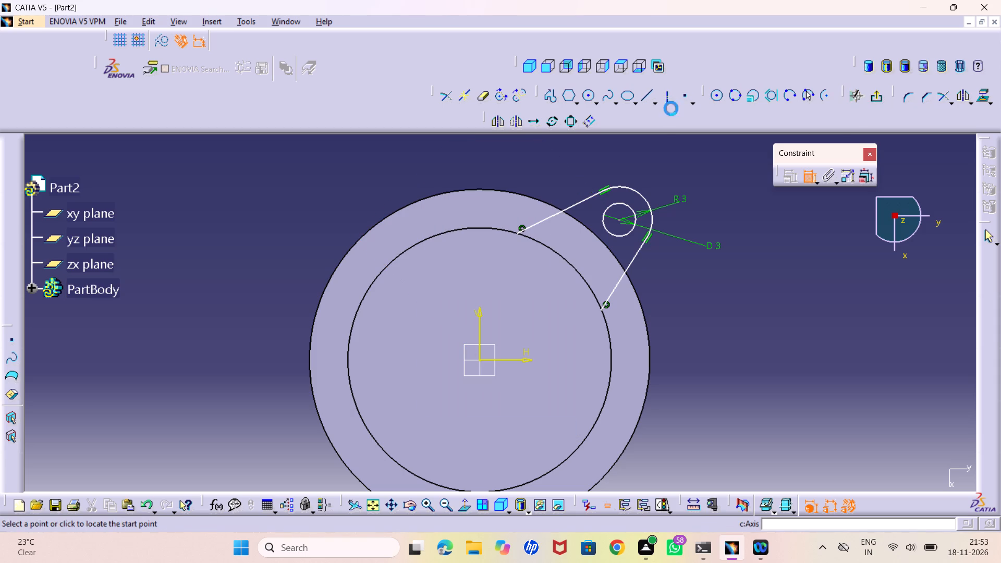
drag(480, 362, 484, 355)
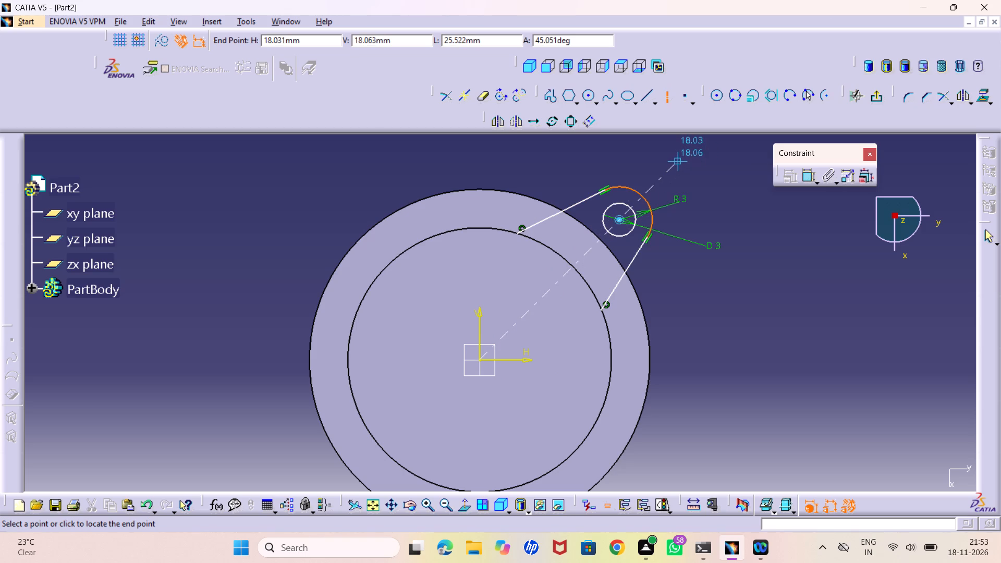
click(687, 166)
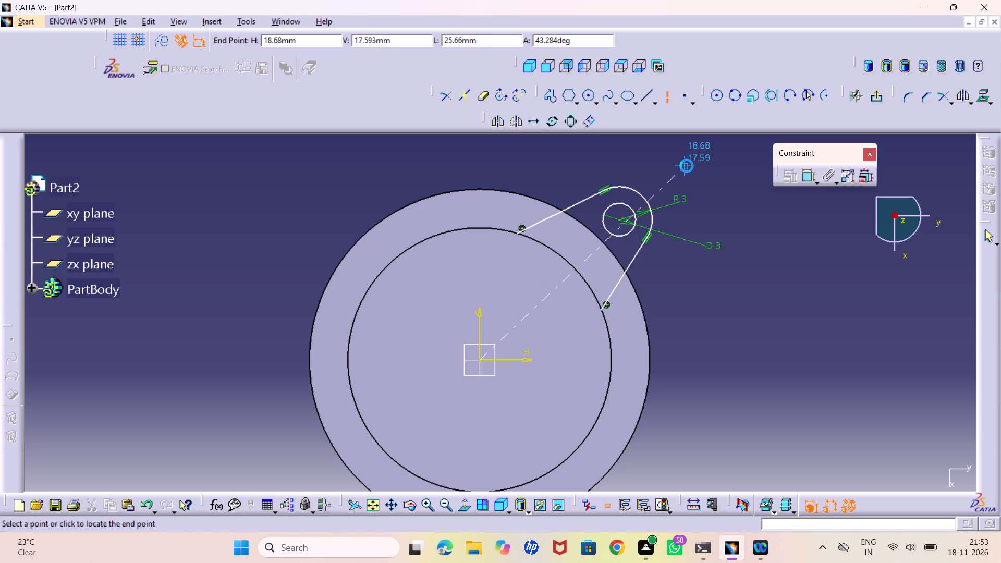
drag(831, 250, 830, 246)
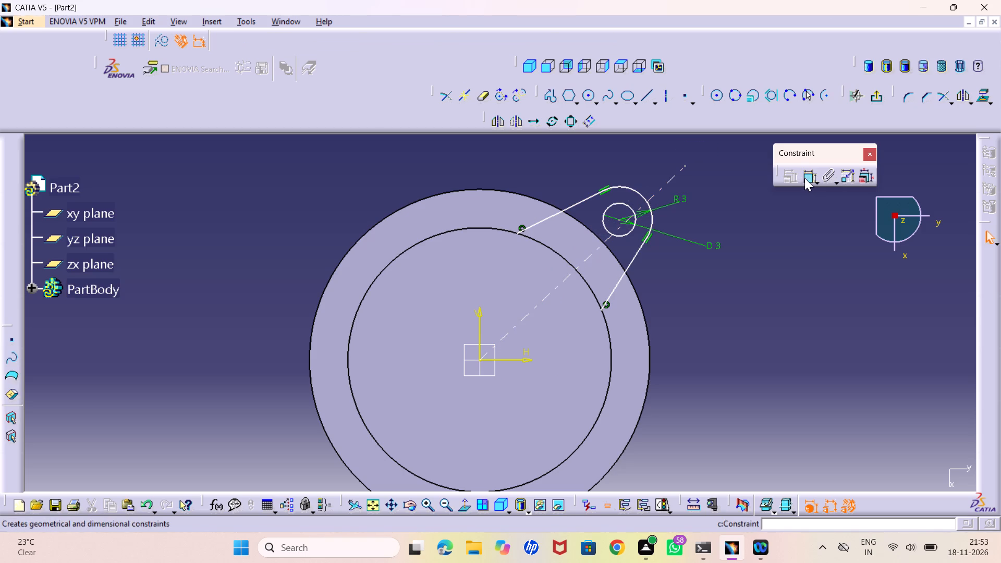
Constrain the angle between the diagonal axis and the horizontal H axis to 45 degrees.
double_click(804, 178)
click(541, 300)
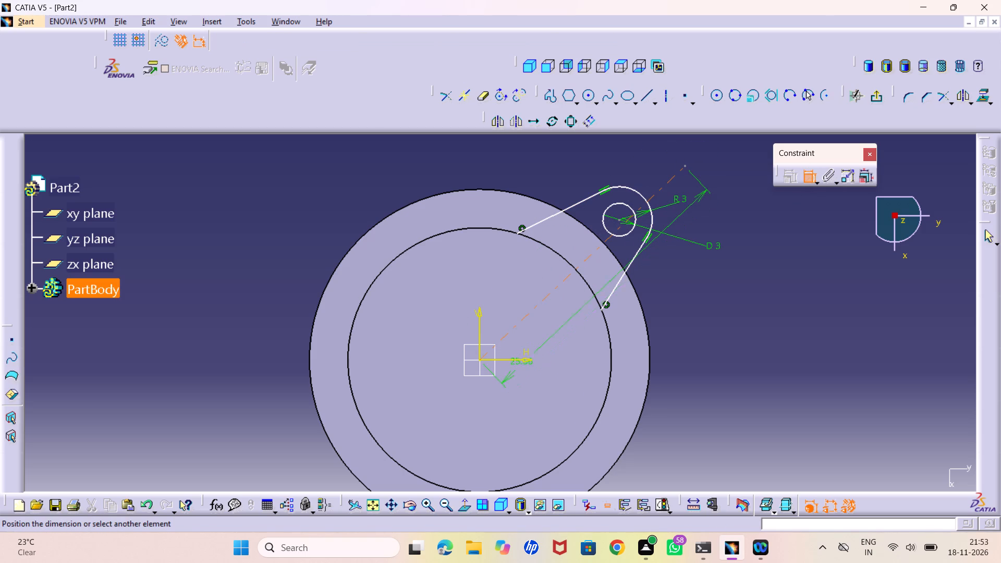
drag(521, 361, 529, 361)
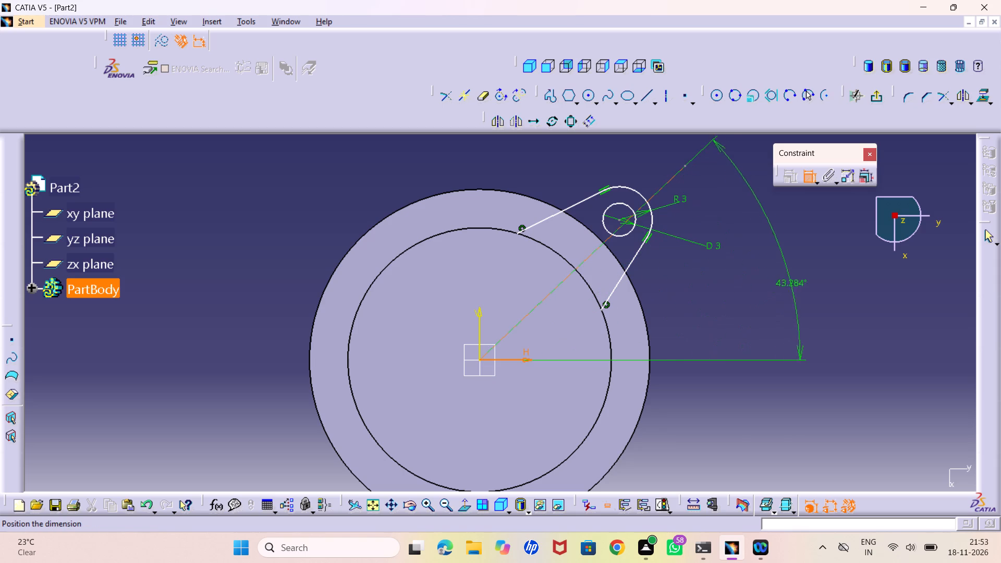
click(799, 278)
double_click(797, 275)
text(45)
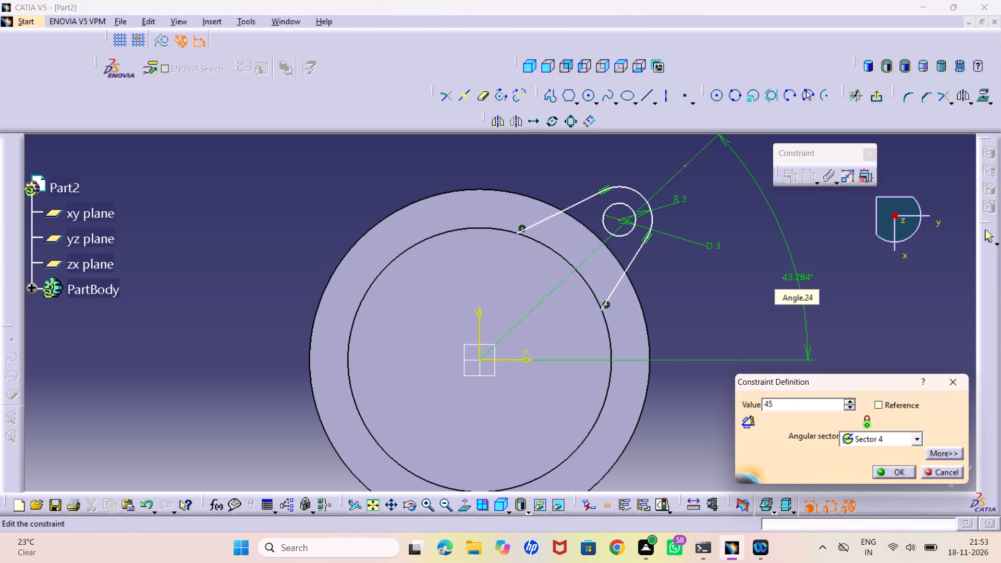
key(Return)
Apply a coincidence constraint between the profile arc's centre and the diagonal axis.
middle_drag(658, 288, 632, 186)
right_click(658, 288)
middle_drag(746, 237, 430, 504)
middle_drag(535, 400, 547, 241)
right_click(535, 400)
middle_drag(732, 362, 711, 298)
right_drag(732, 362, 726, 349)
middle_drag(807, 264, 545, 449)
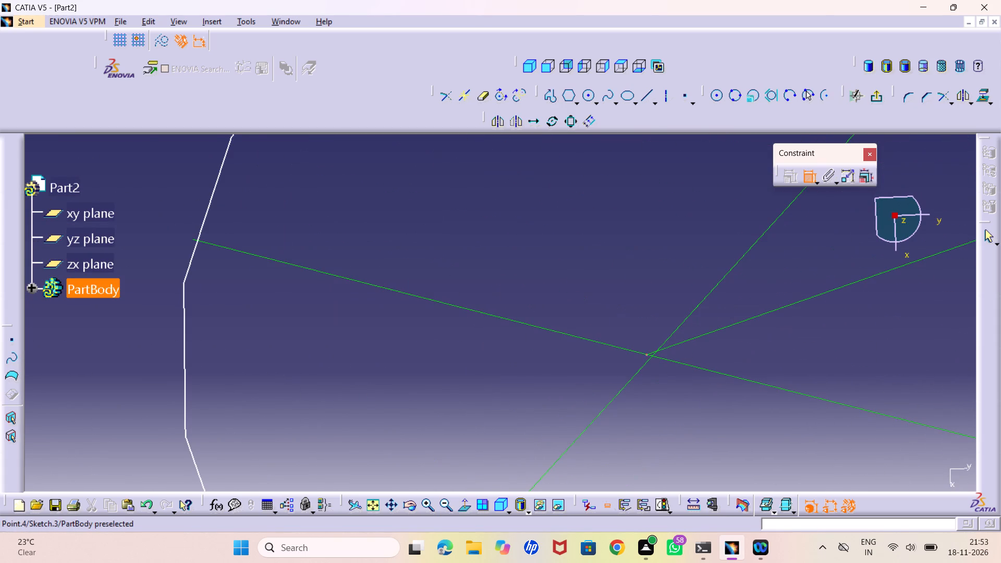
click(647, 356)
click(640, 372)
right_click(649, 307)
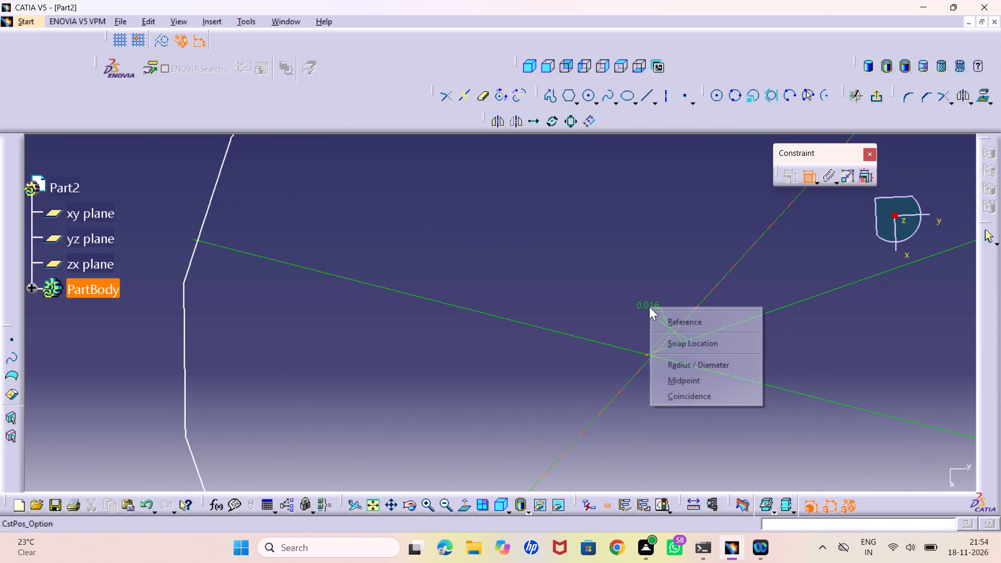
click(686, 396)
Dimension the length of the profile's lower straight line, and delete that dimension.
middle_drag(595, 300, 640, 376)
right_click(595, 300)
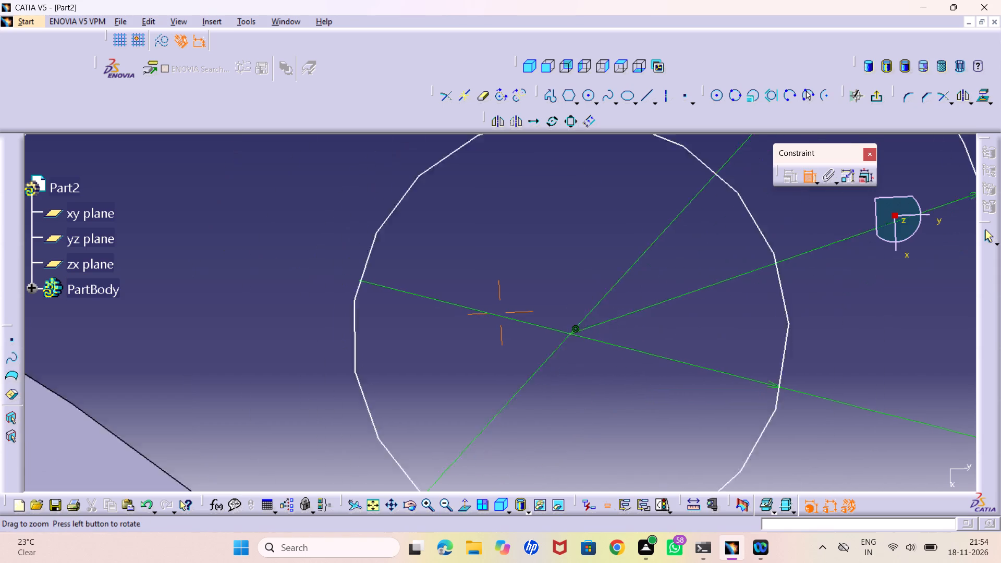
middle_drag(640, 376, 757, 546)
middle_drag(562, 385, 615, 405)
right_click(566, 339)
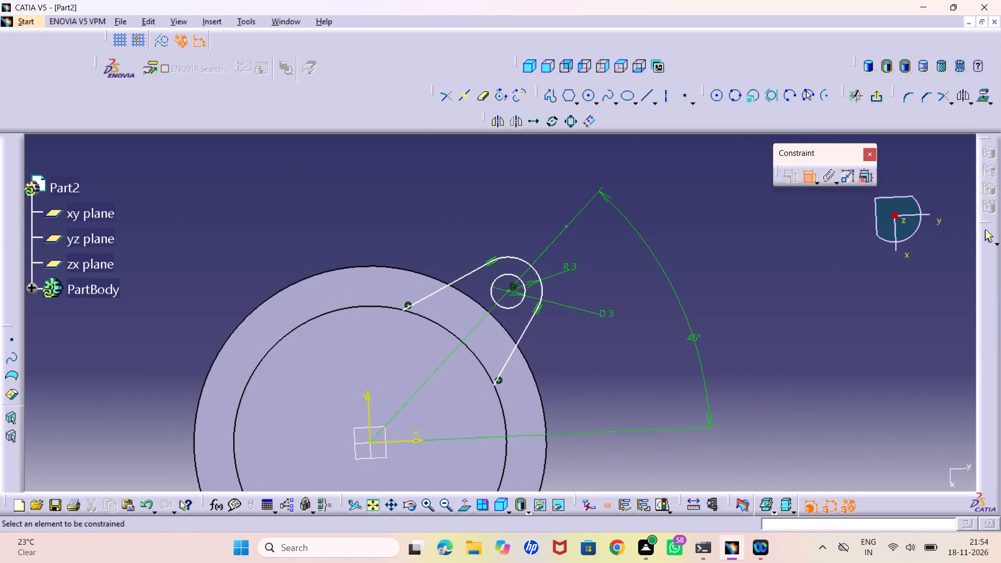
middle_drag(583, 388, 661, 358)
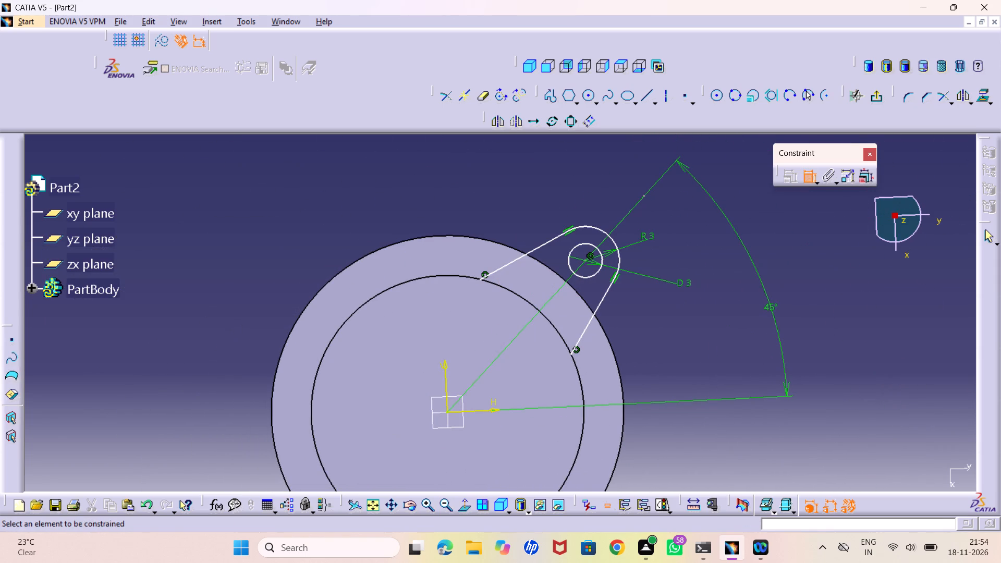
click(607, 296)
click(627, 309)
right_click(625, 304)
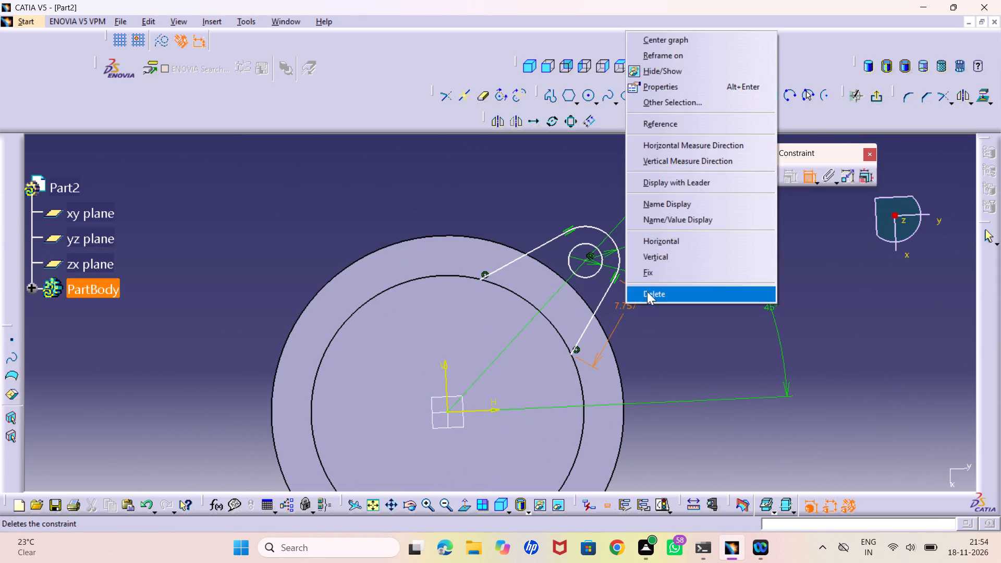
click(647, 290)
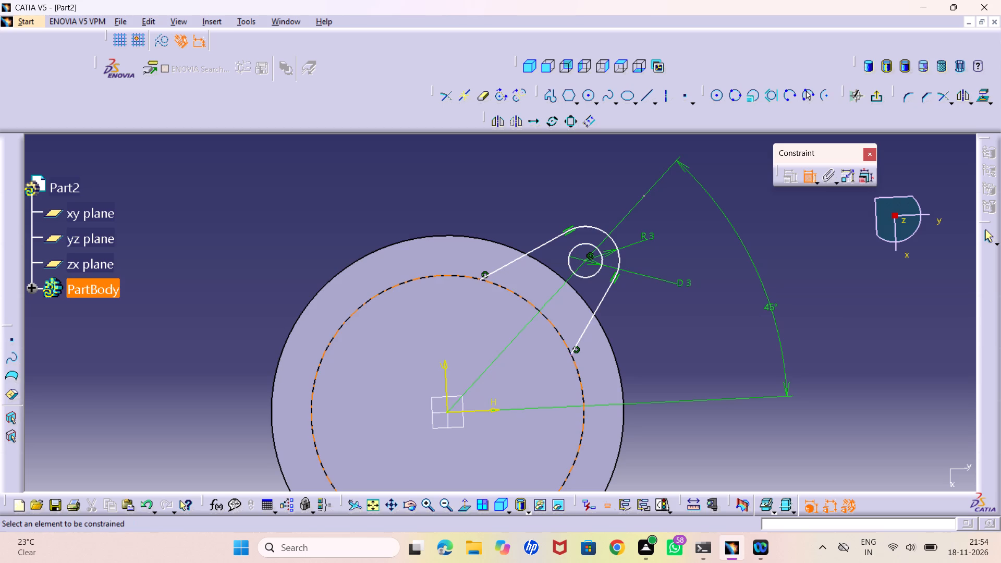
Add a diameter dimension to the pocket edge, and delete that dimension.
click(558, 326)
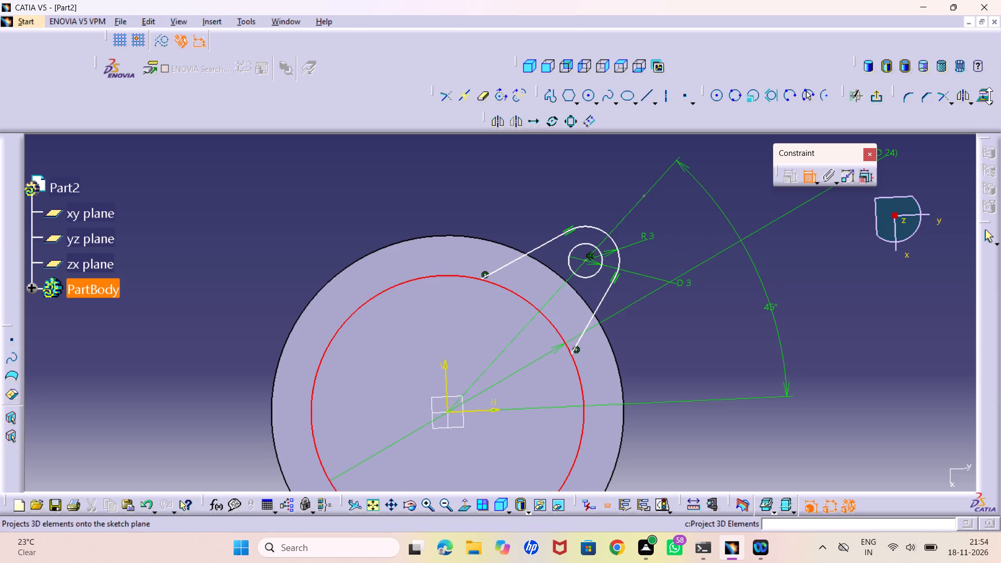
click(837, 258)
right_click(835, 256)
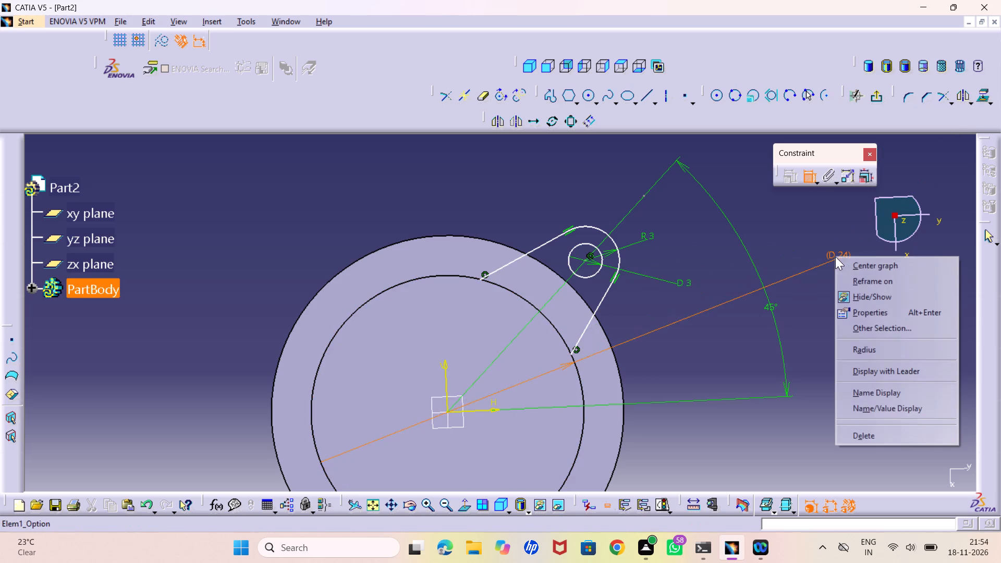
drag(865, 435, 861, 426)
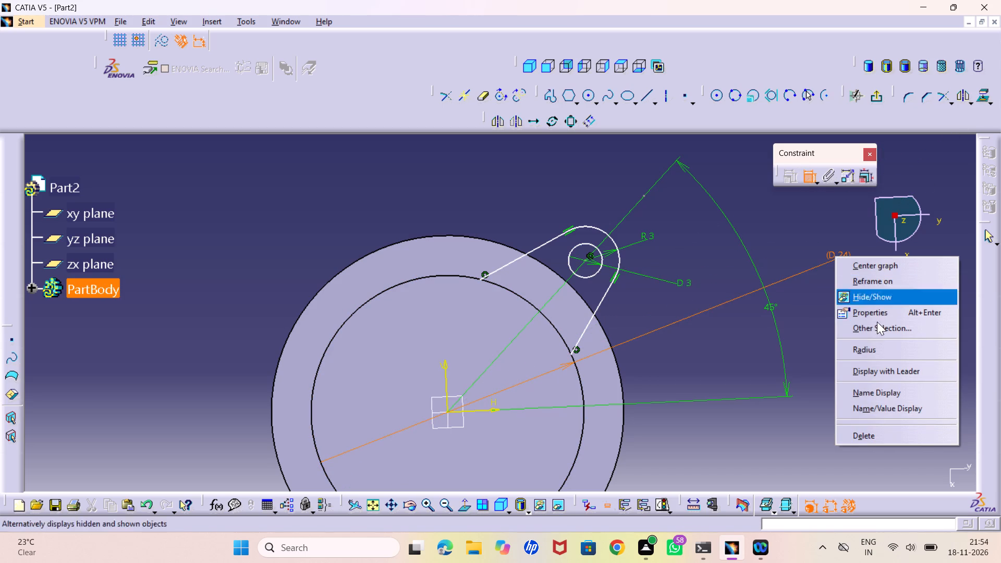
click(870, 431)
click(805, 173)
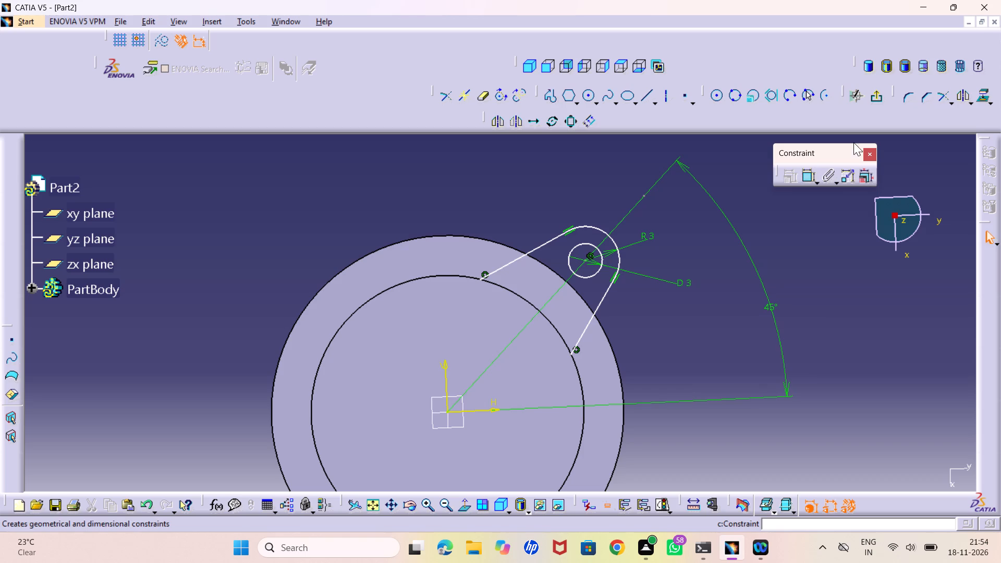
Project the circular pocket edge onto the sketch plane with Project 3D Elements.
click(581, 377)
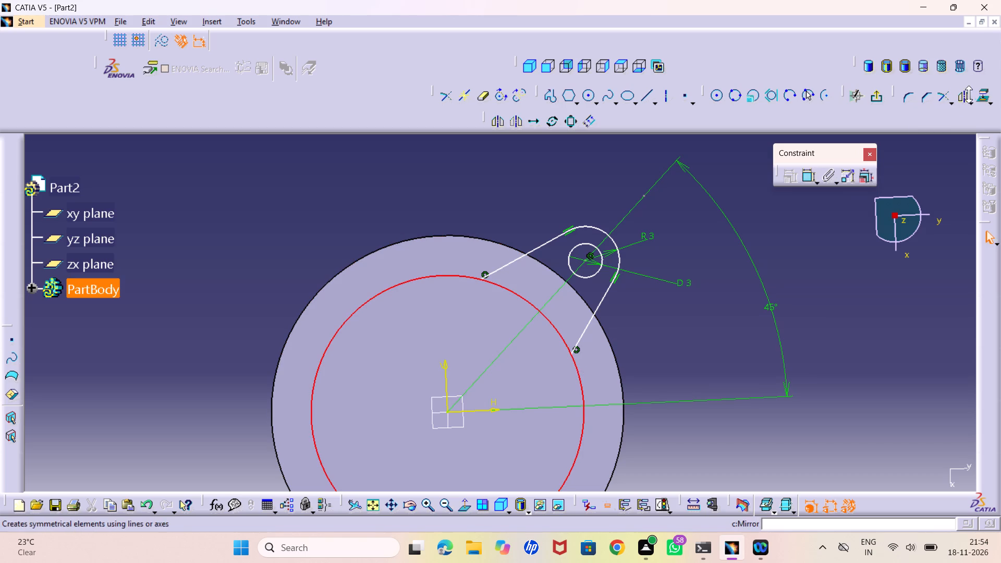
click(984, 87)
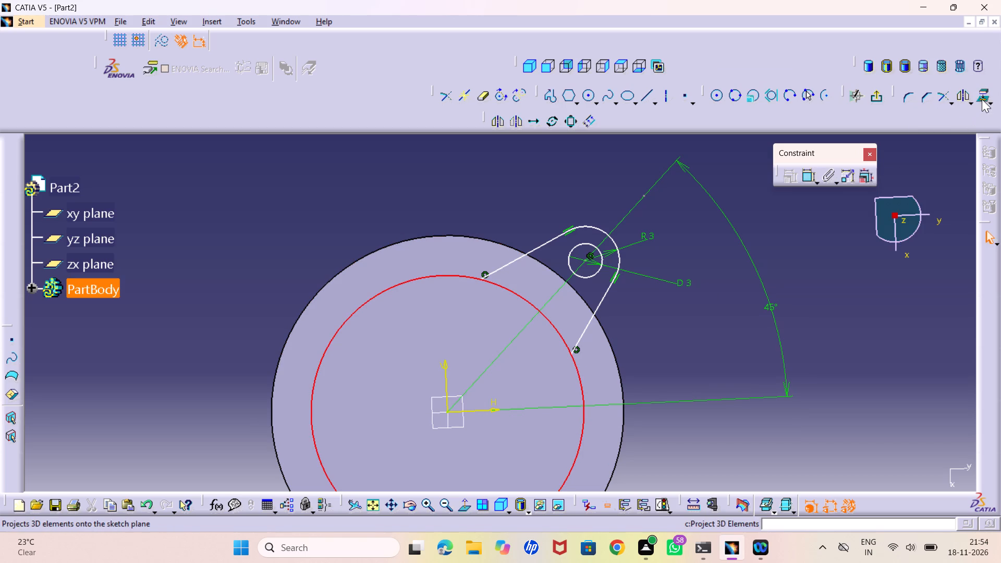
click(982, 99)
click(863, 281)
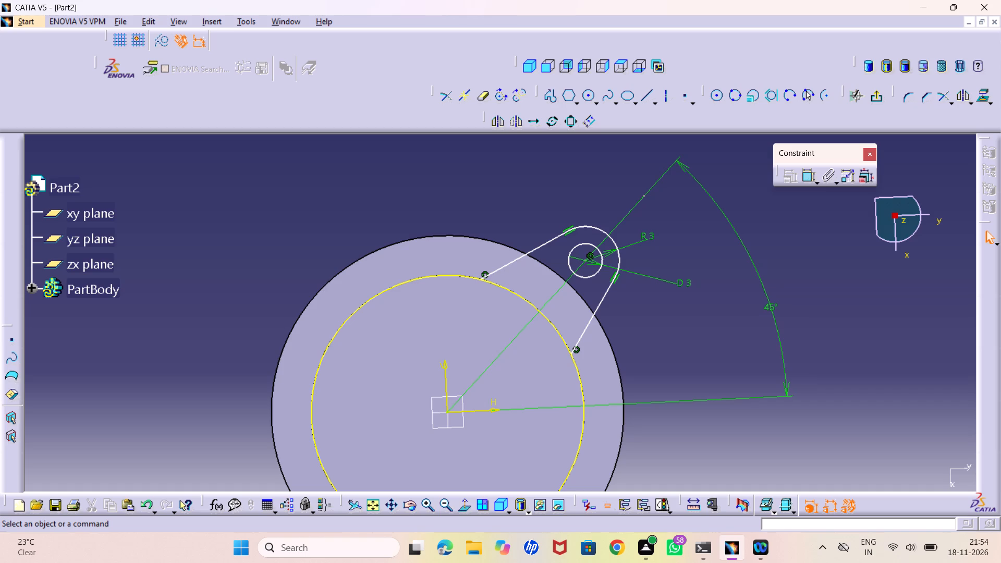
Add an angle constraint between the lug profile's two straight side lines and set it to 40 degrees.
double_click(805, 172)
click(605, 296)
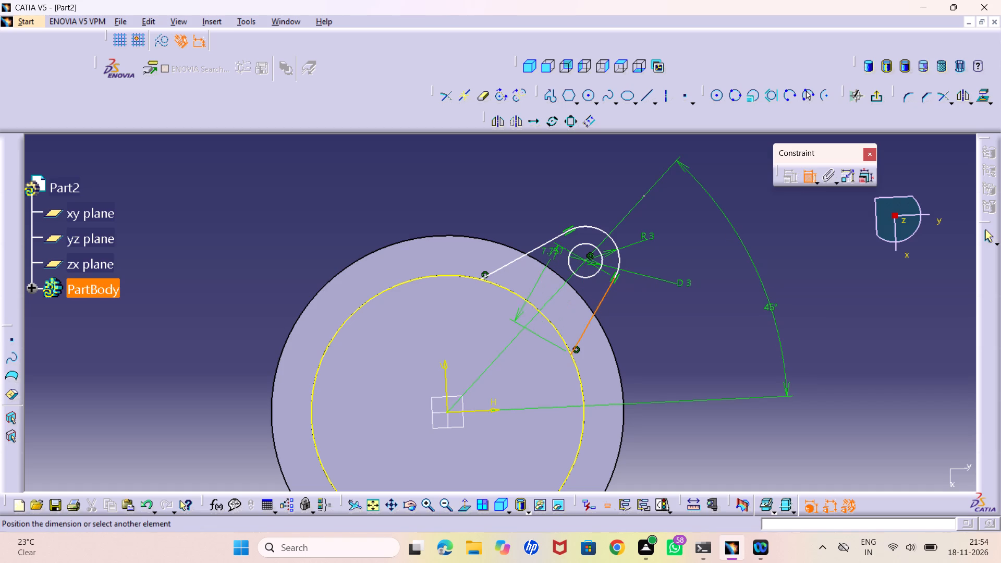
click(541, 246)
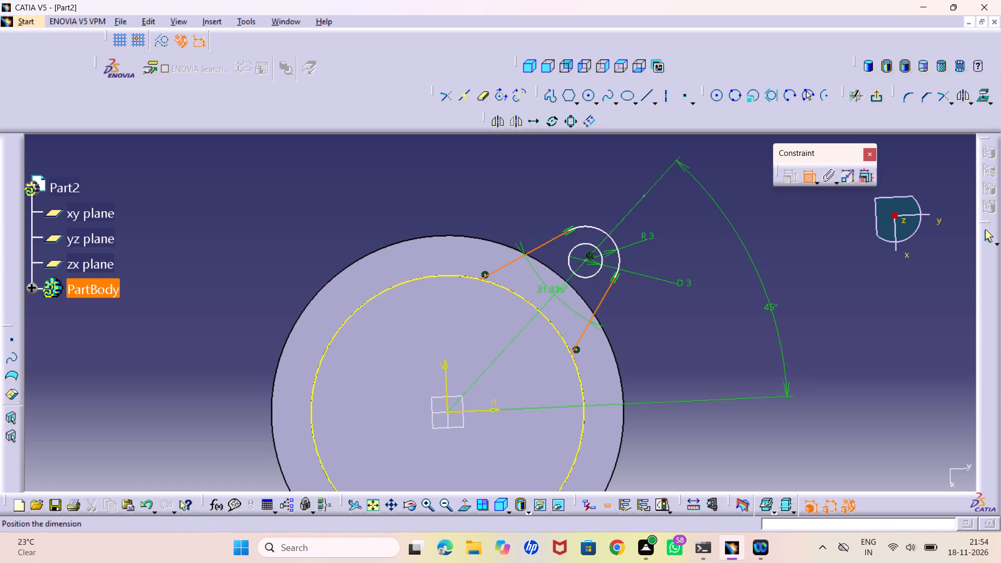
click(553, 292)
double_click(546, 288)
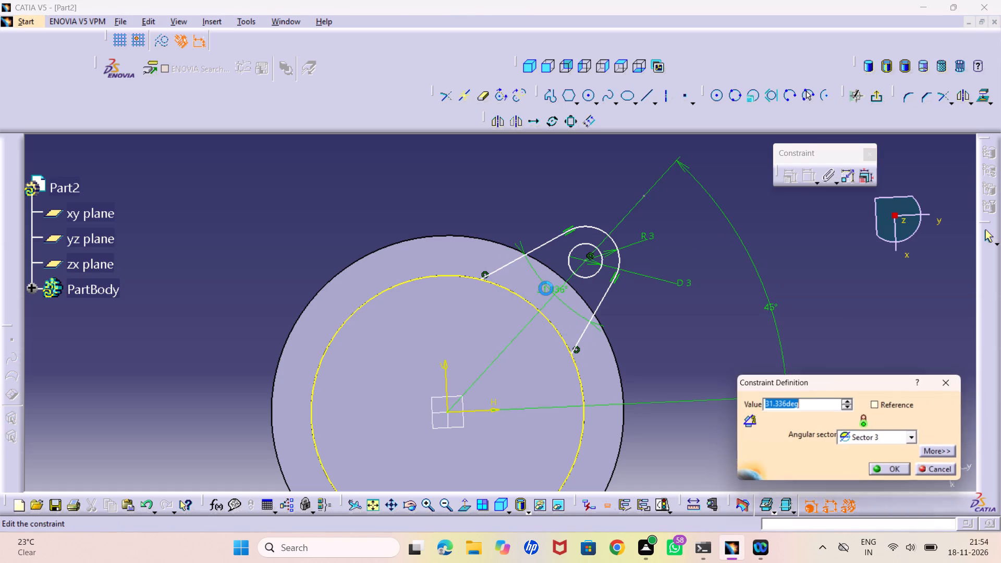
text(40)
key(Return)
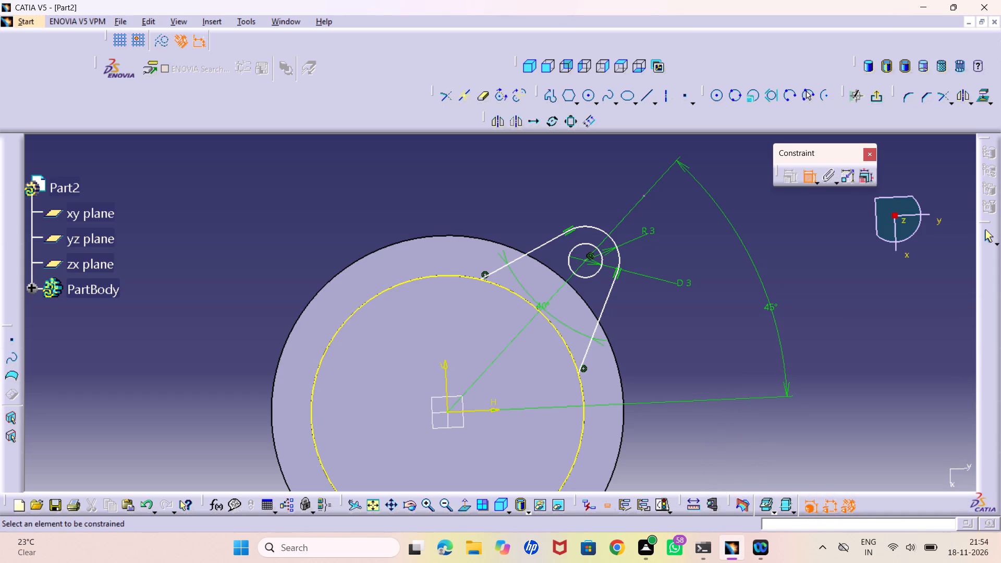
Dimension the aligned distance from the sketch origin to the centre of the lug's hole.
click(447, 411)
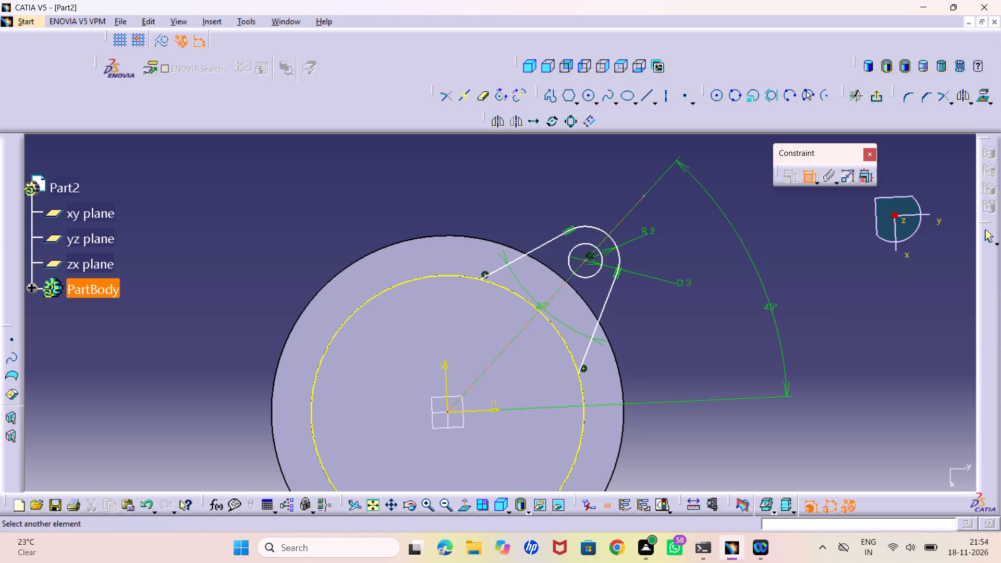
click(585, 263)
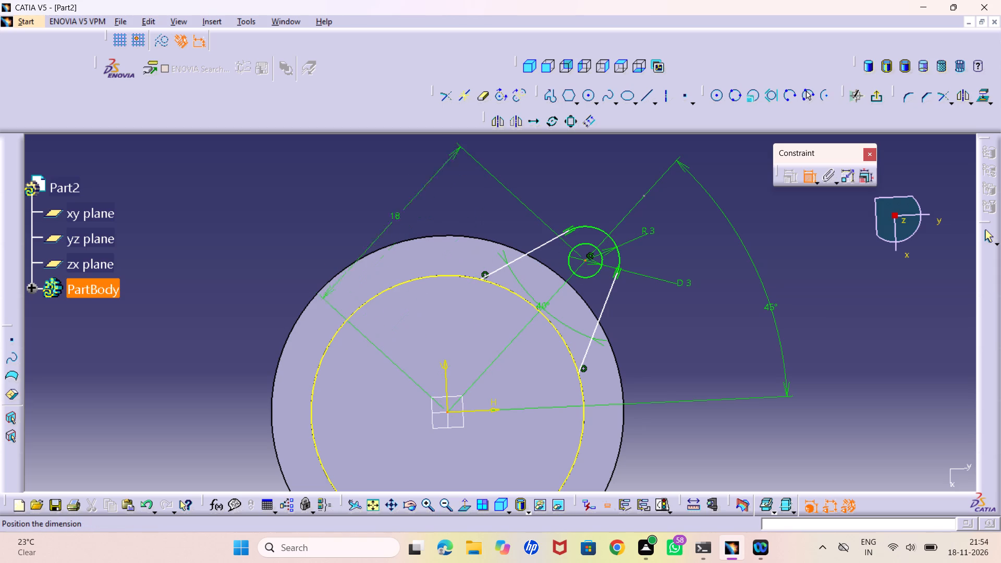
click(368, 203)
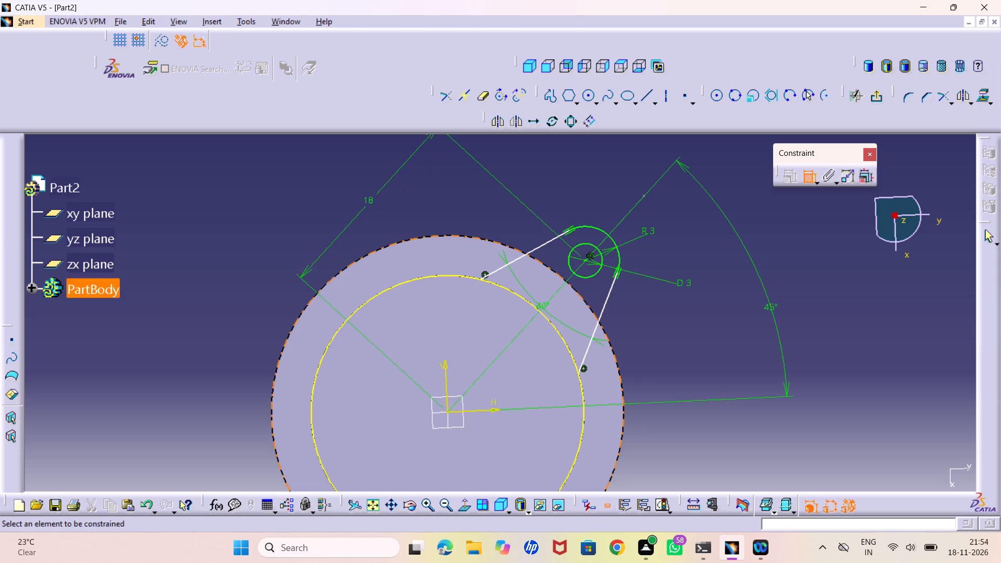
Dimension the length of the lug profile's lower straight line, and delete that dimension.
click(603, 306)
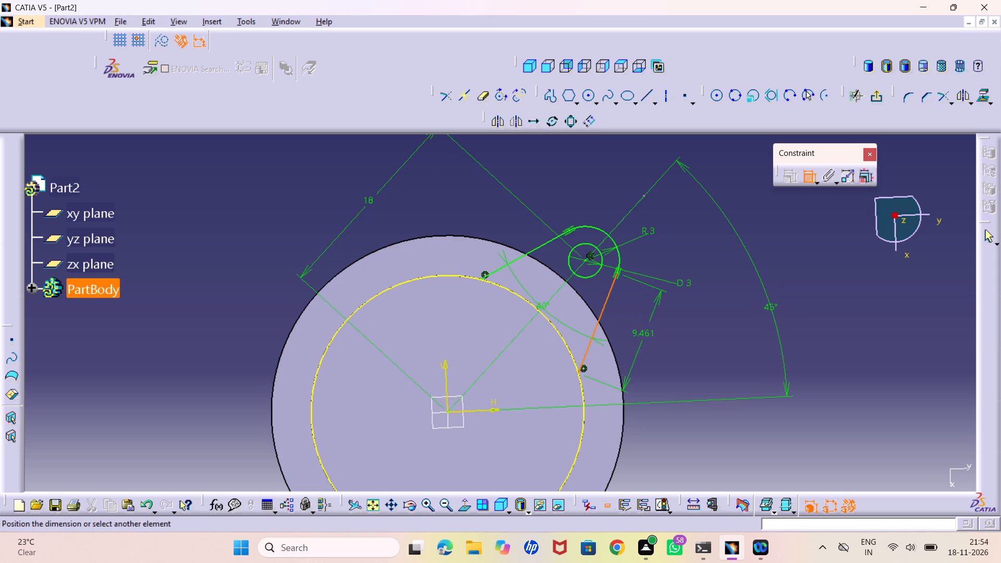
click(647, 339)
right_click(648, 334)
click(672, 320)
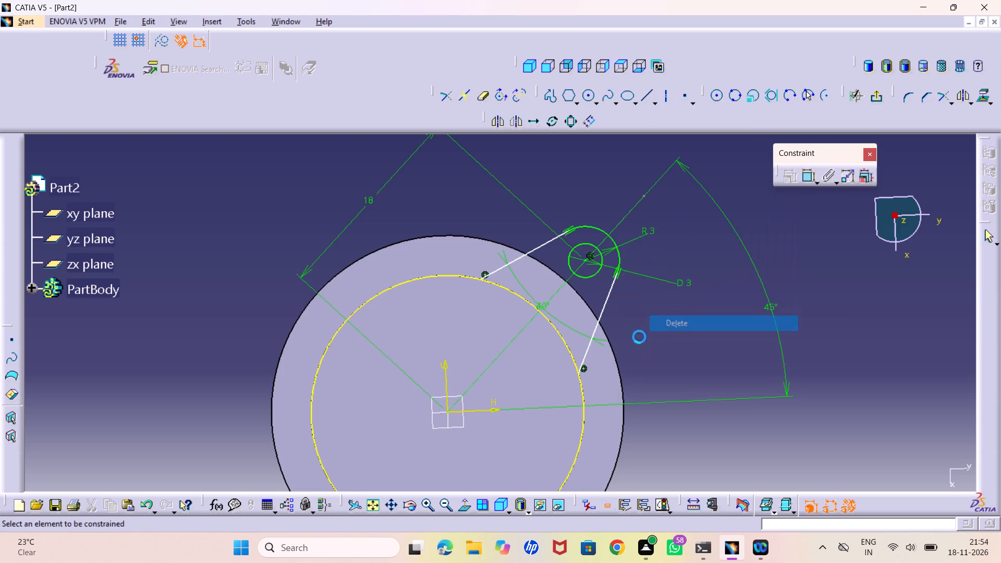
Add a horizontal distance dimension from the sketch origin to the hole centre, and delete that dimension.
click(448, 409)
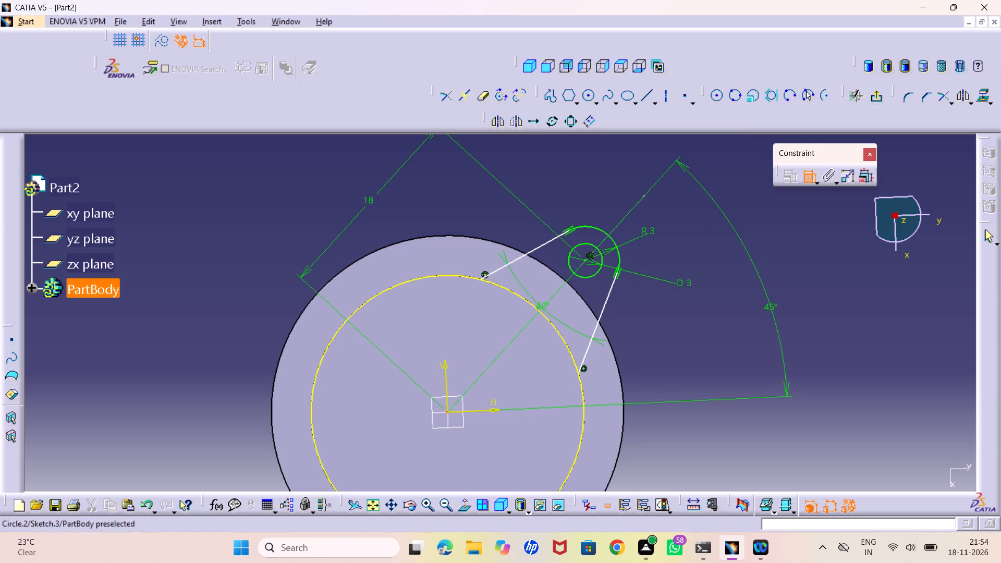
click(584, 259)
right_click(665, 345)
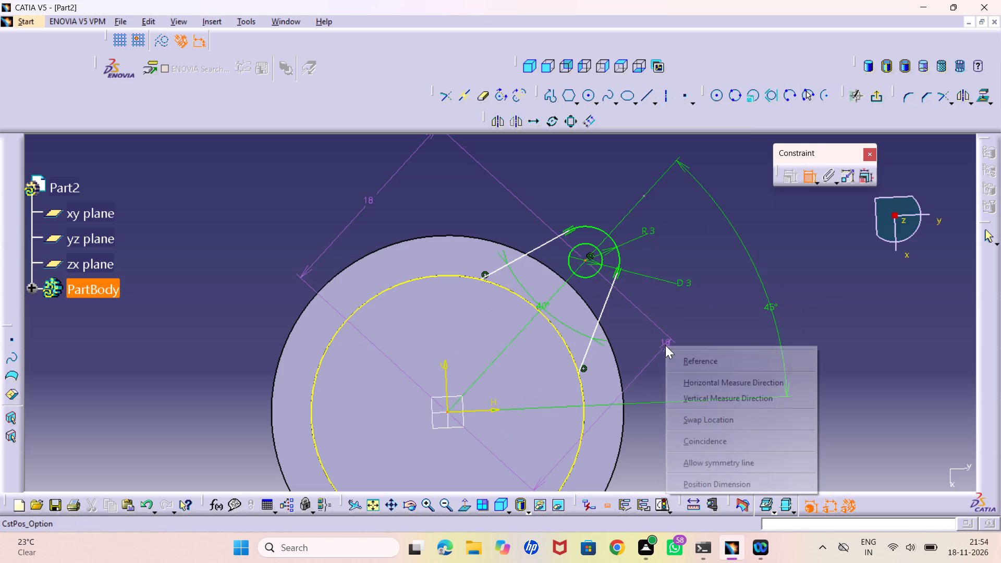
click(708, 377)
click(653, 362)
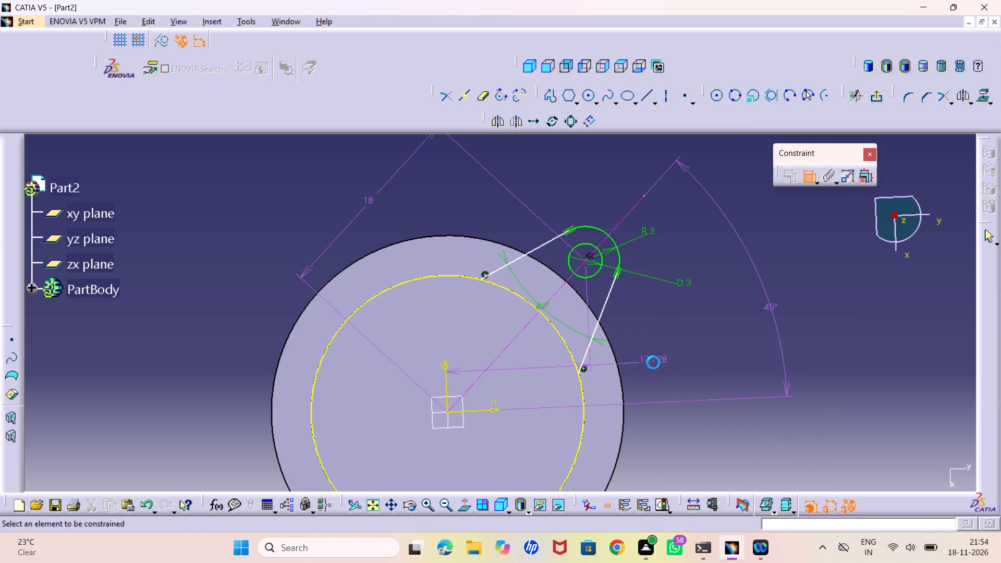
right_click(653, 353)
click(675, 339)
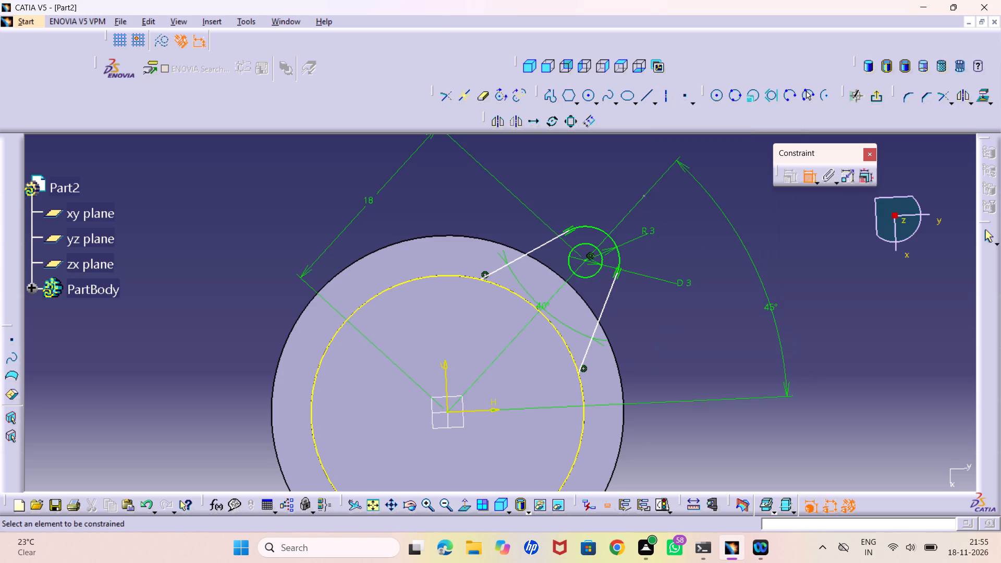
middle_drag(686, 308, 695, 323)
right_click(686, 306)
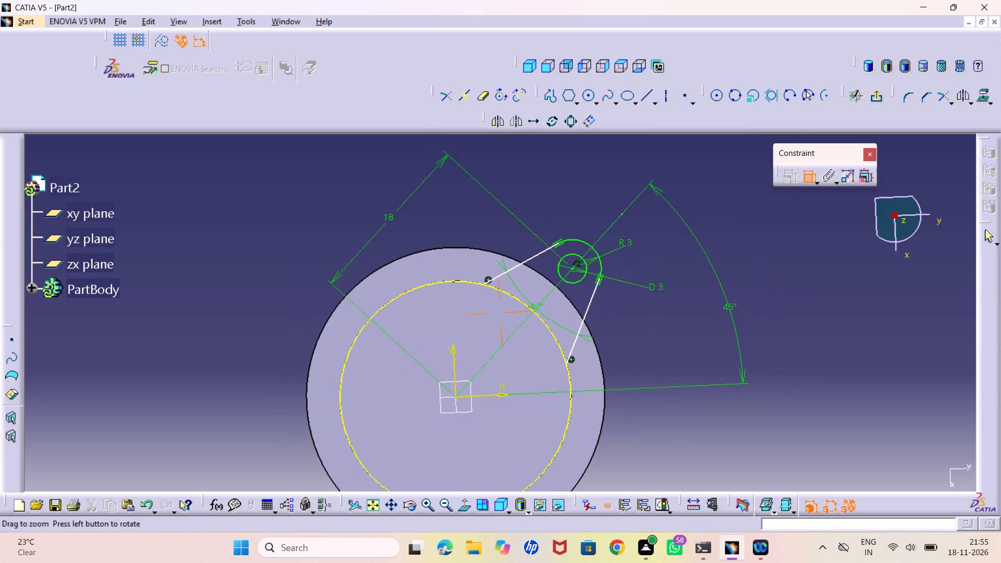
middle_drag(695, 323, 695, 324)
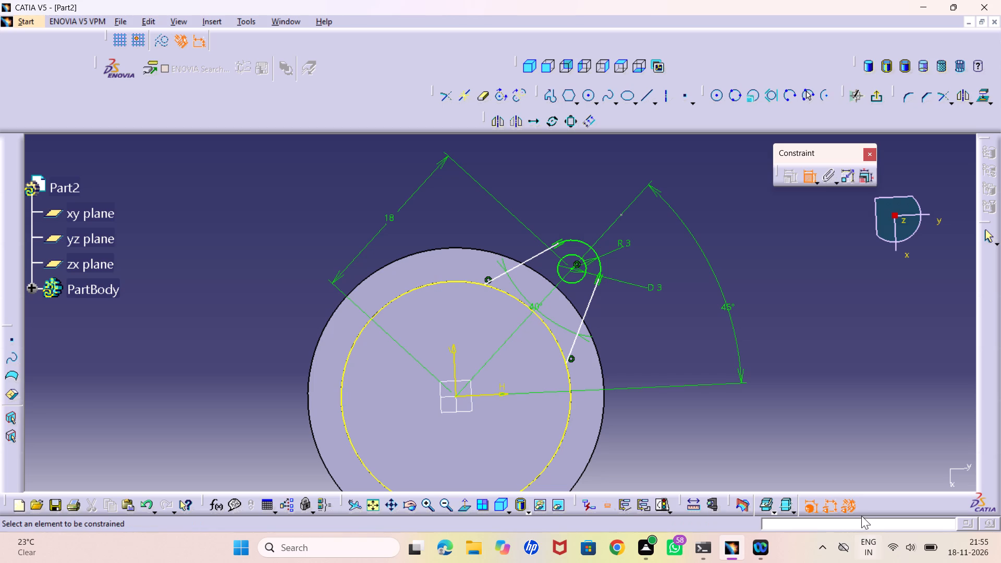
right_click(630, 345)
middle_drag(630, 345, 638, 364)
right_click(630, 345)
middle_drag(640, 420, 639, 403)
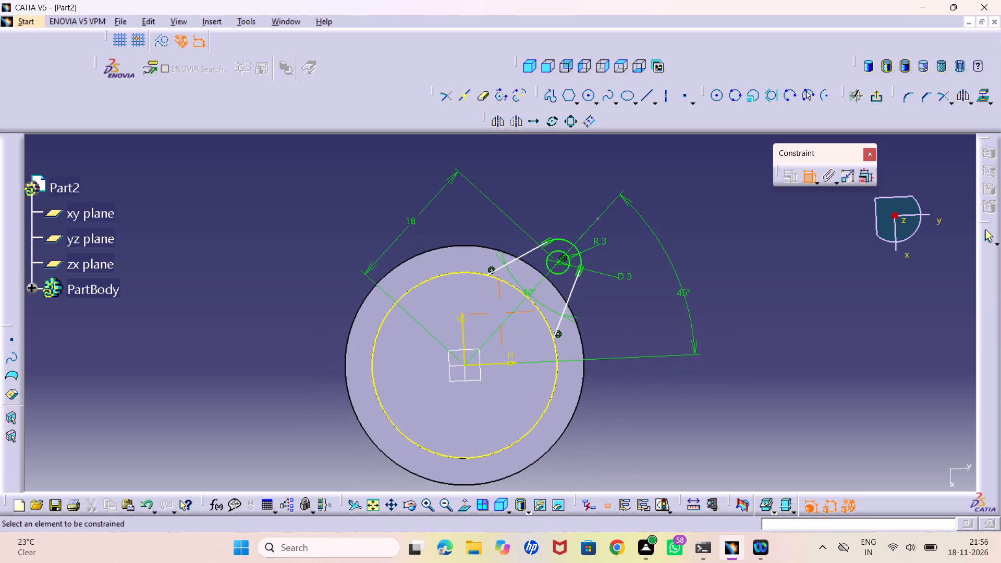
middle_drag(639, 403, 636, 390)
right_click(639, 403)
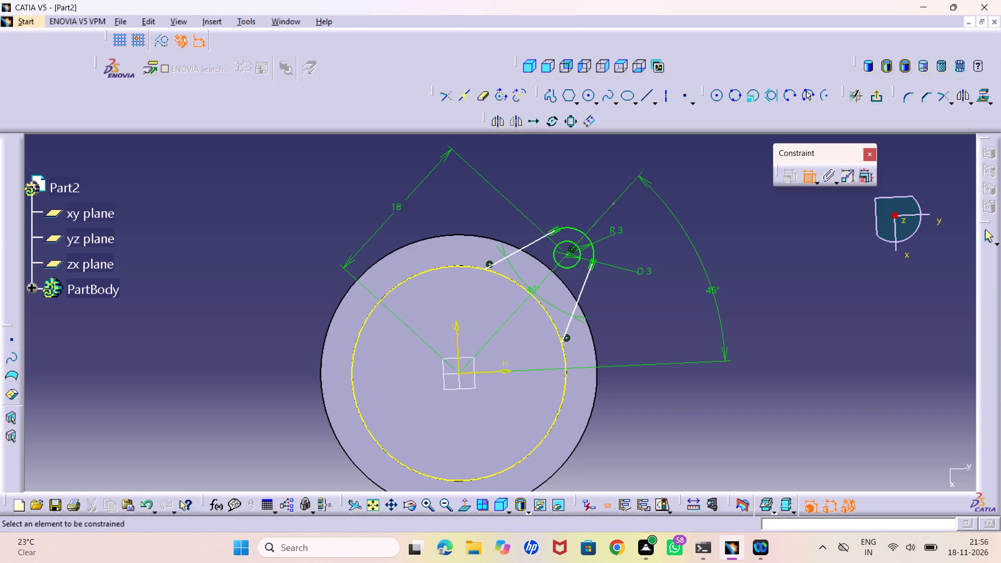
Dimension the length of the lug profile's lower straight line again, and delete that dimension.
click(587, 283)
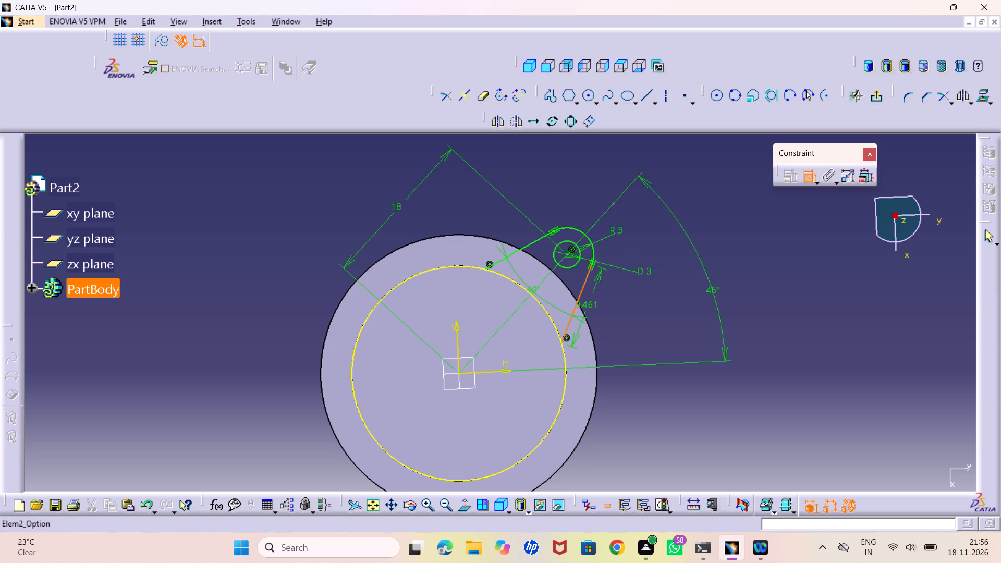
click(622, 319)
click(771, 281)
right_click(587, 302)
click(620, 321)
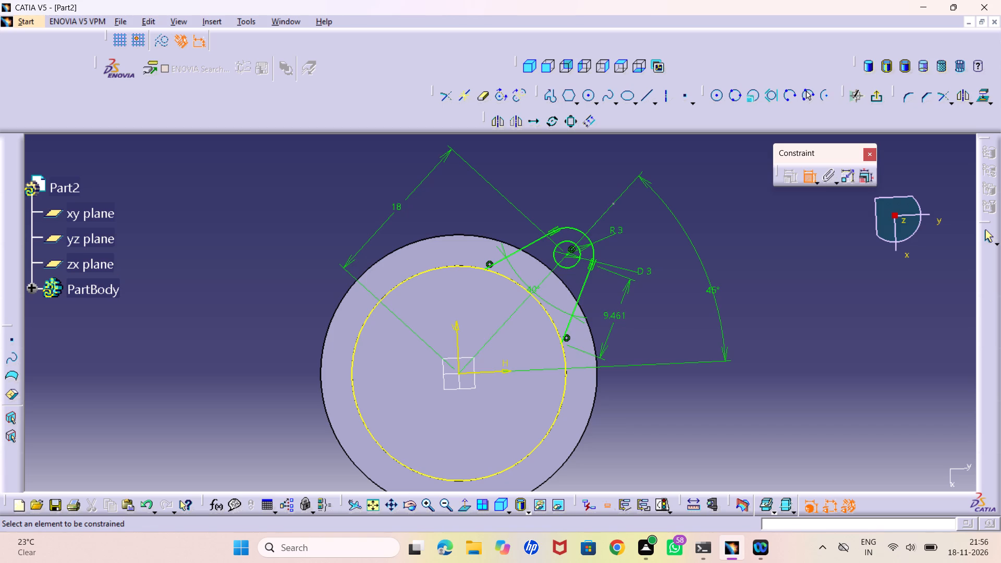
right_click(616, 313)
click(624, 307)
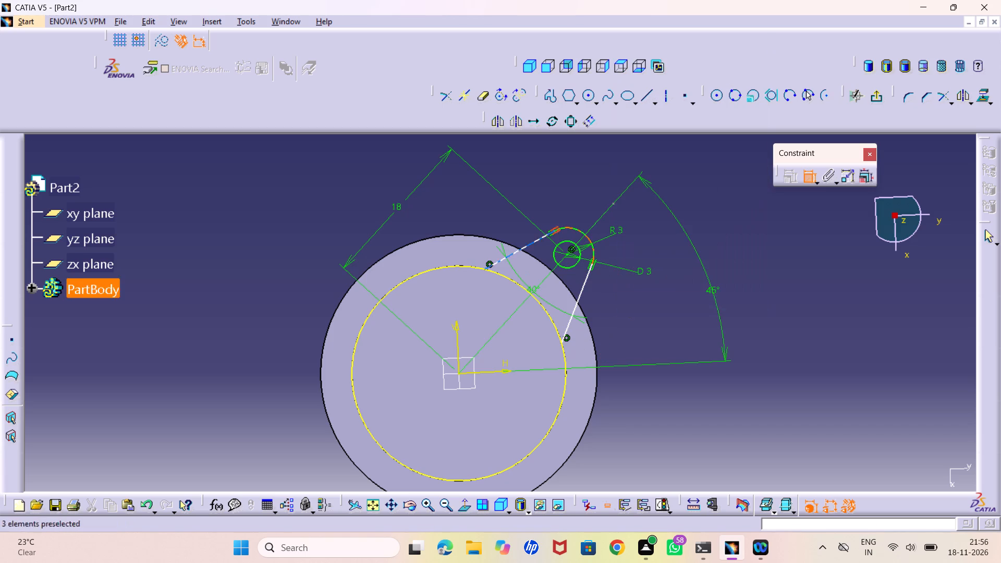
Constrain the hole circle and the lug's rounded end arc as concentric.
click(558, 240)
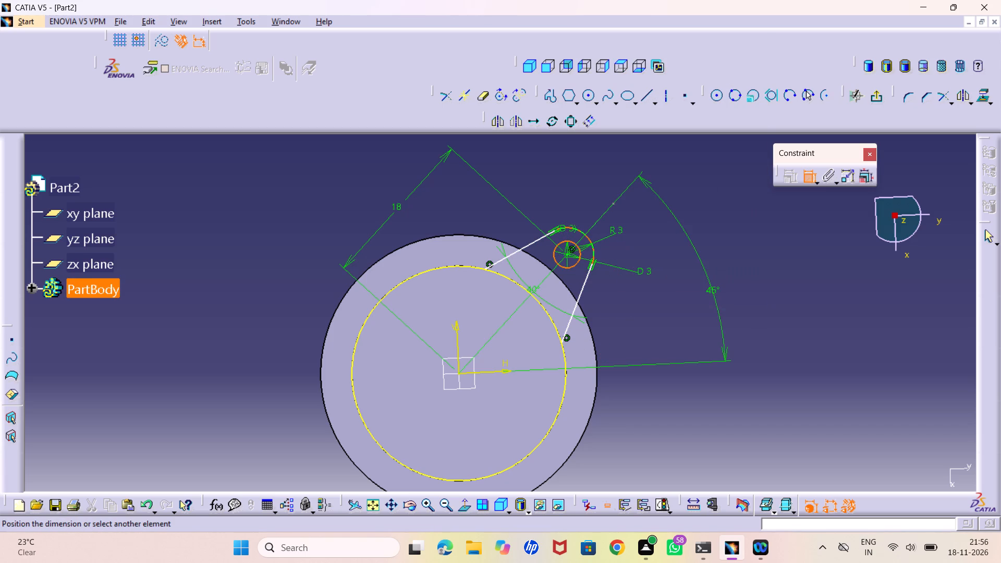
click(570, 228)
right_click(578, 198)
click(618, 291)
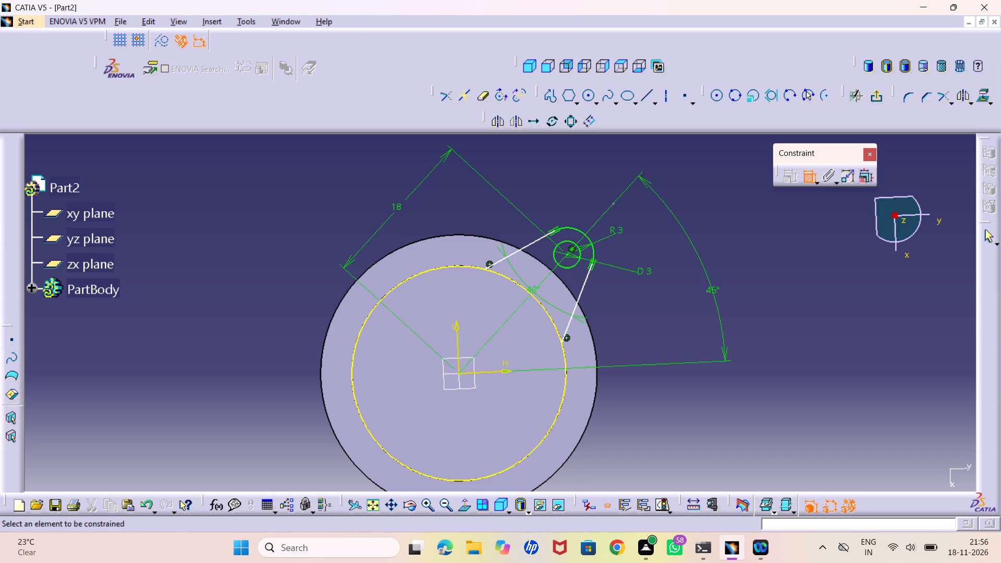
Dimension the length of the lug profile's lower straight line, placing the dimension close beside it.
click(584, 284)
click(594, 296)
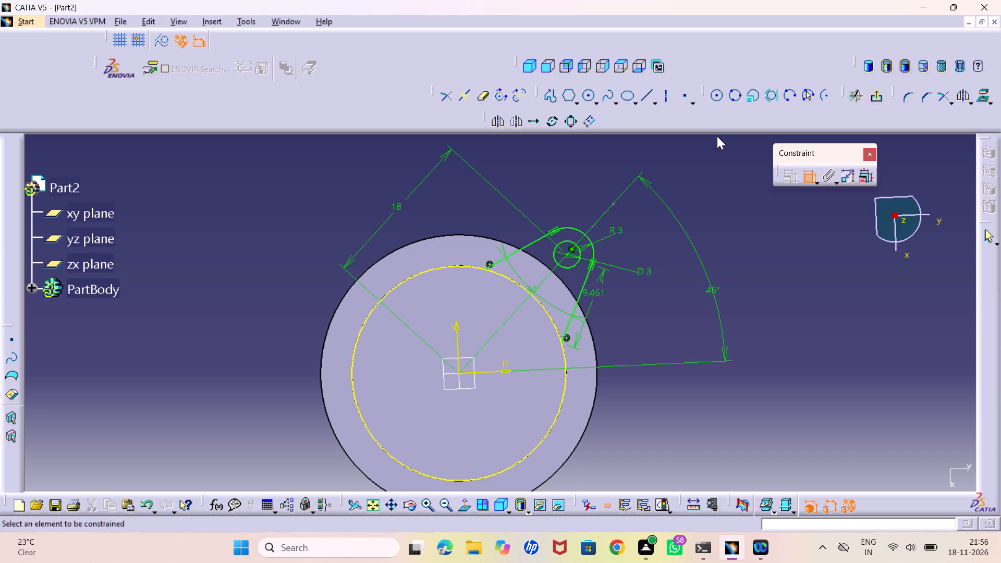
Quick Trim the projected pocket circle outside the lug, keeping only the arc between the two side lines, and exit the sketch.
double_click(485, 99)
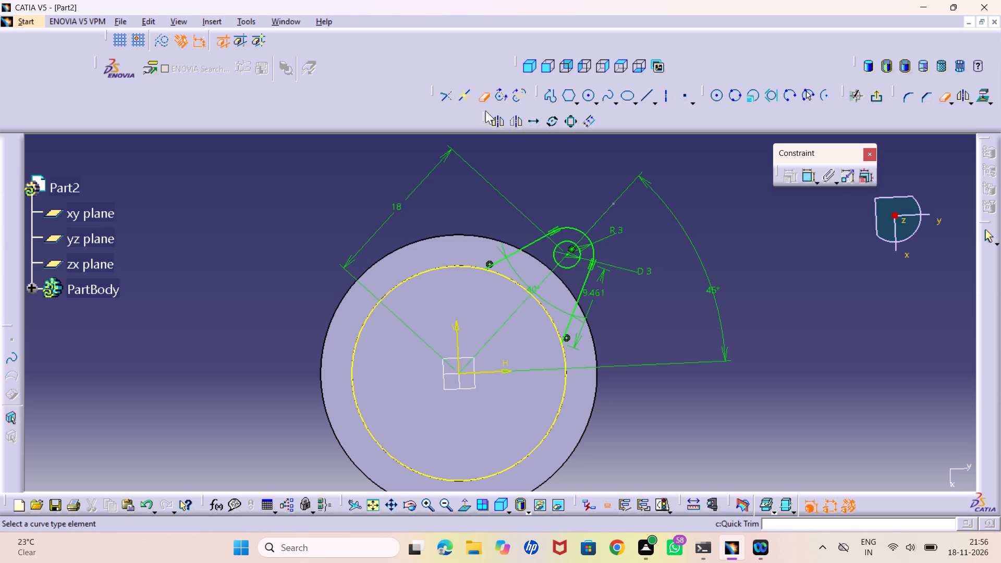
click(382, 296)
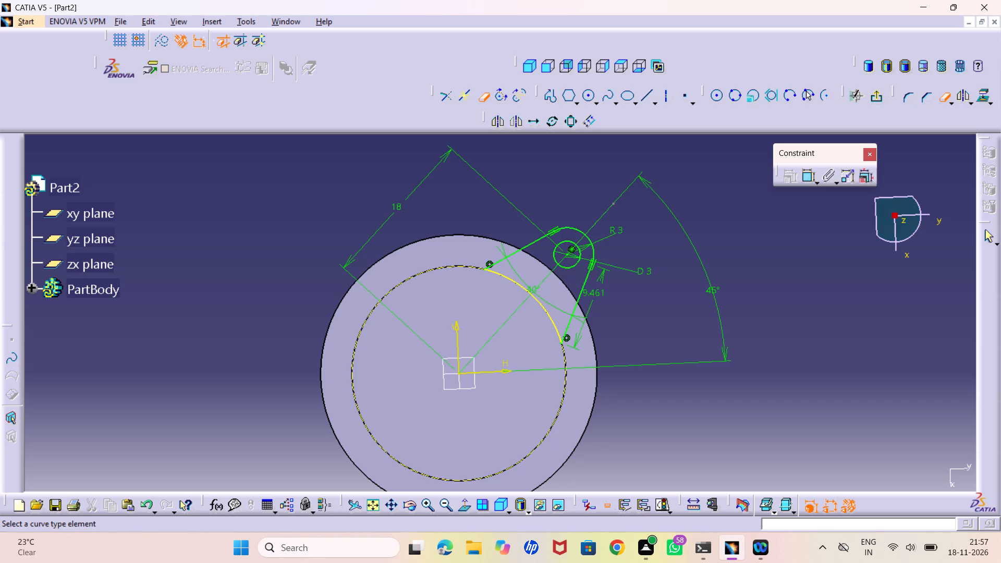
click(876, 94)
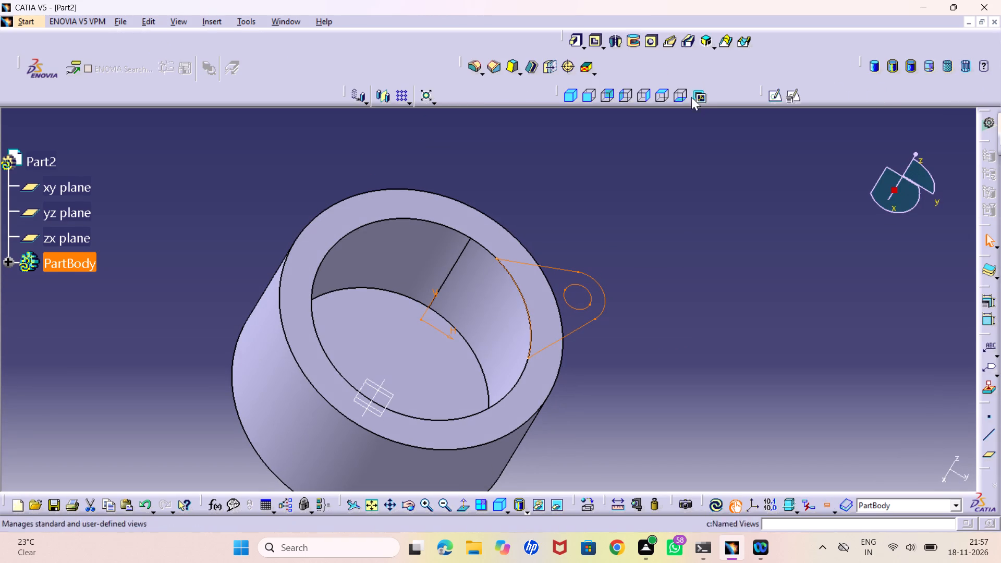
Pad the lug sketch with mirrored extent, trying to set the length to 4 mm.
click(579, 42)
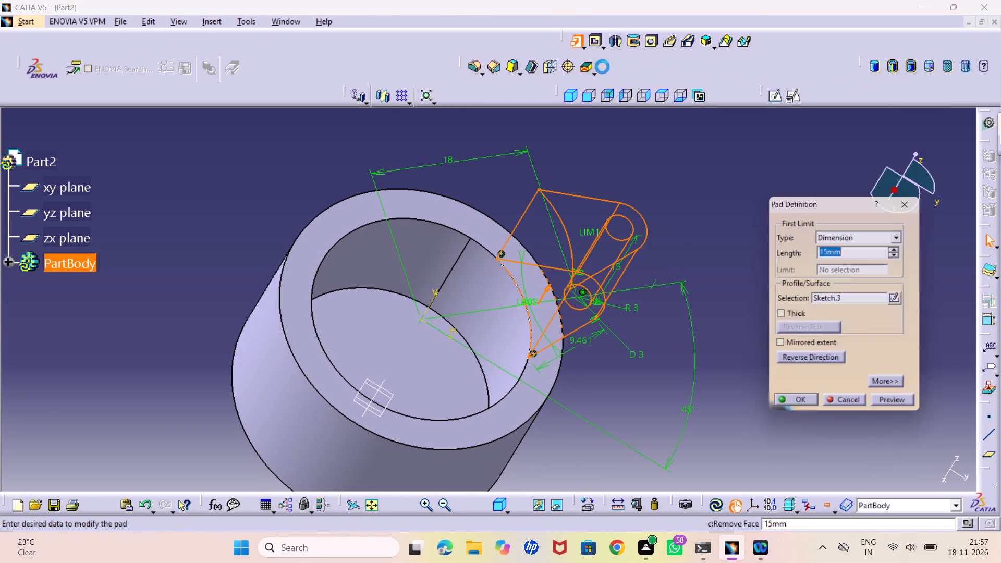
click(799, 342)
double_click(852, 252)
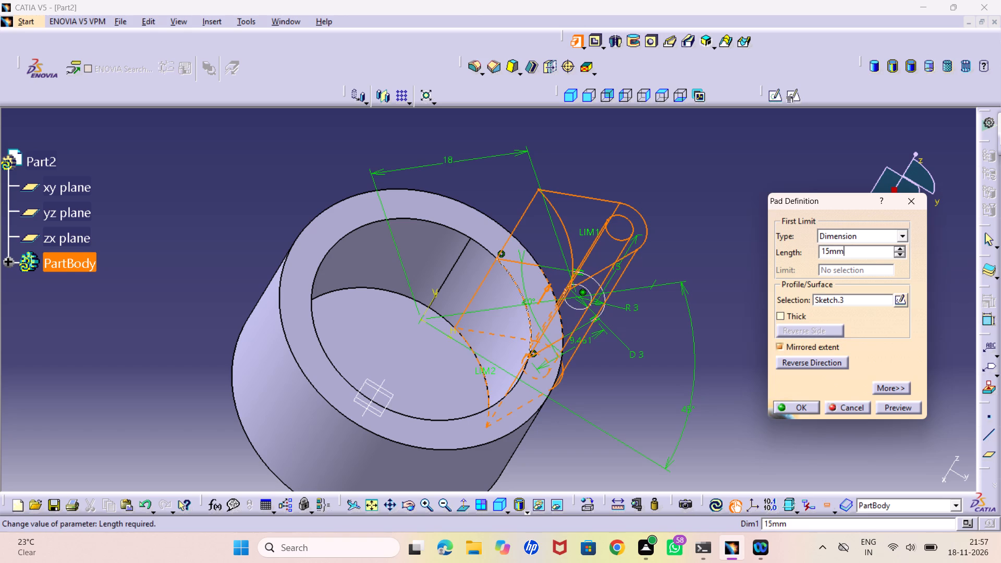
key(4)
key(Return)
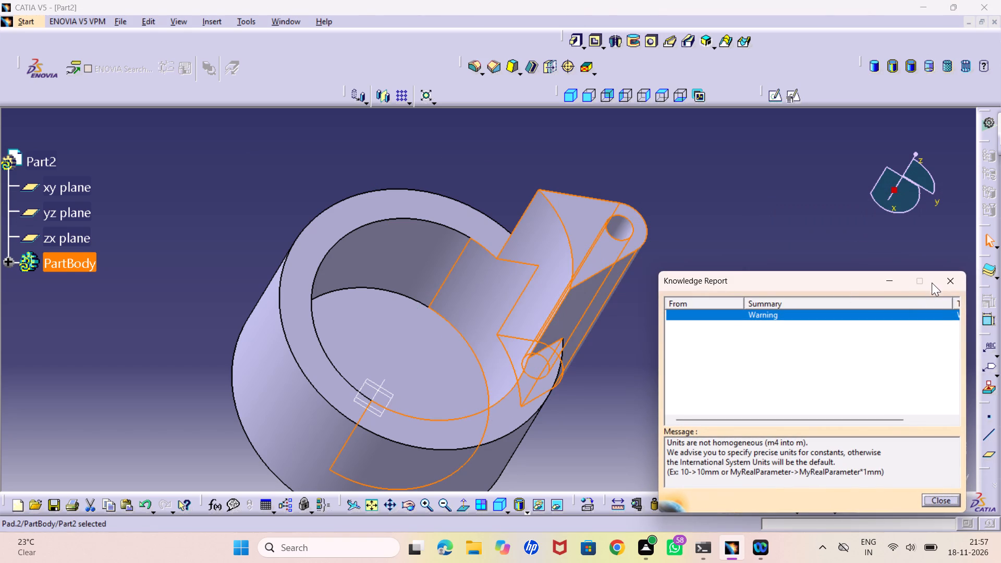
click(954, 284)
click(669, 386)
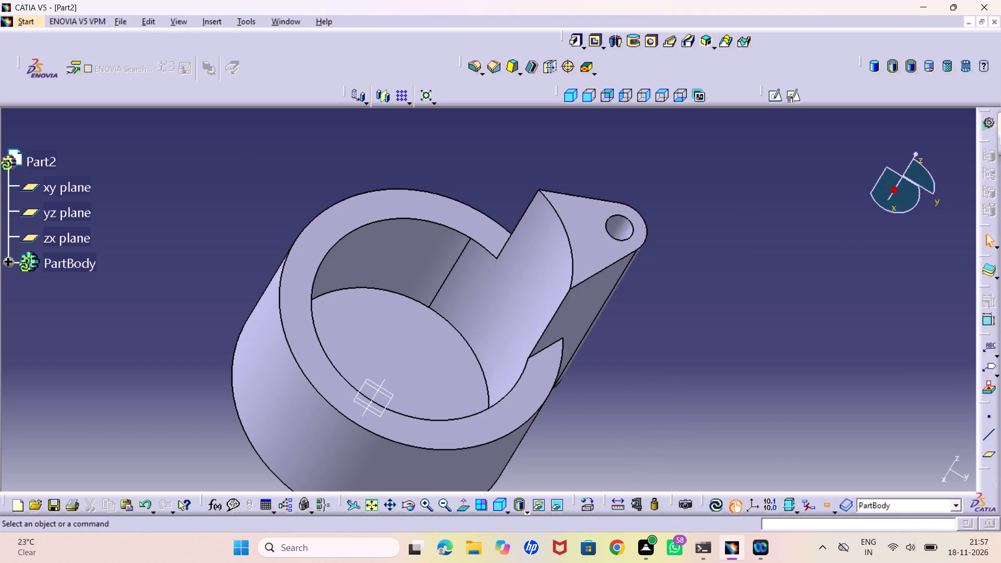
Edit the lug's pad to remove the mirrored extent and set its length to 4 mm.
double_click(593, 257)
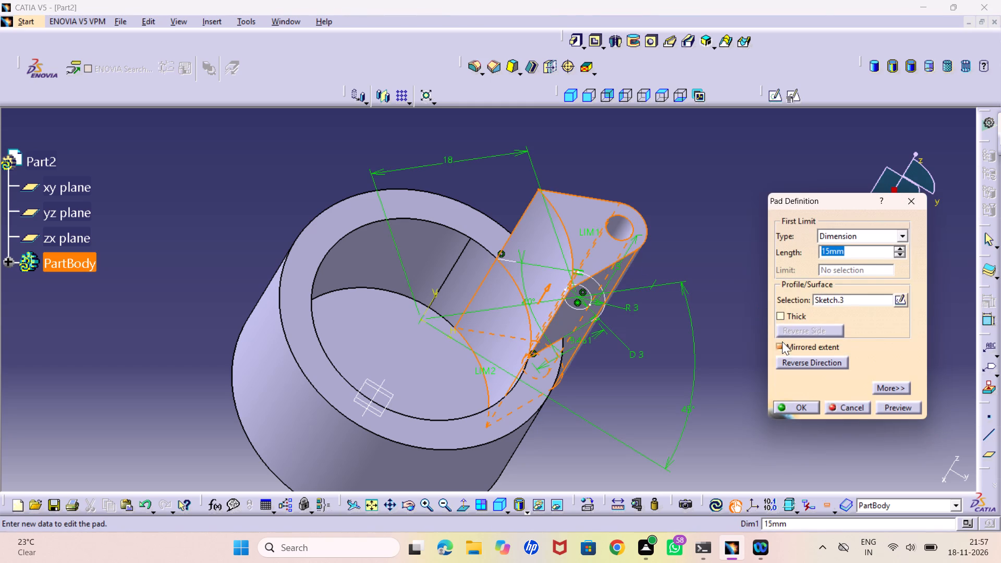
click(778, 347)
double_click(856, 254)
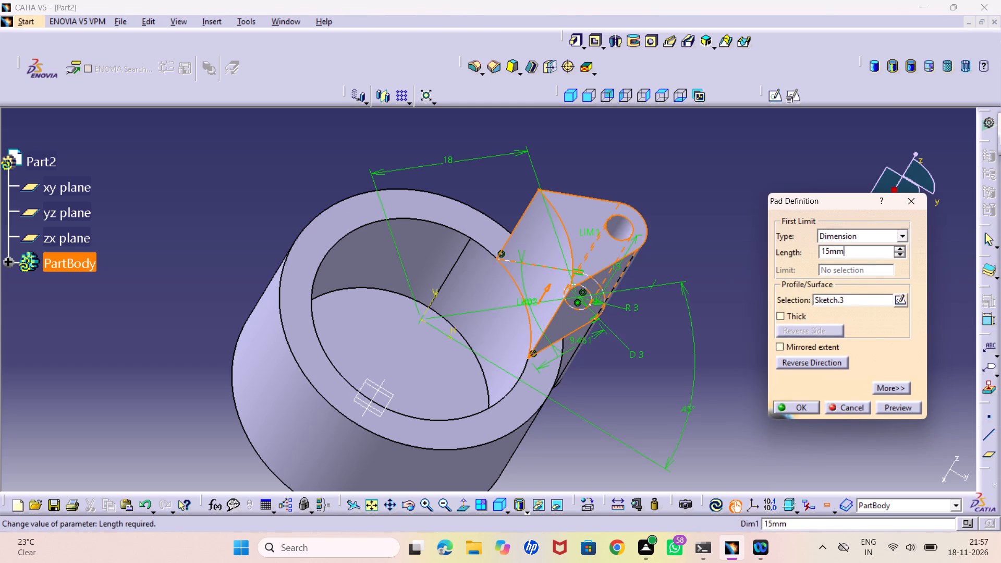
key(4)
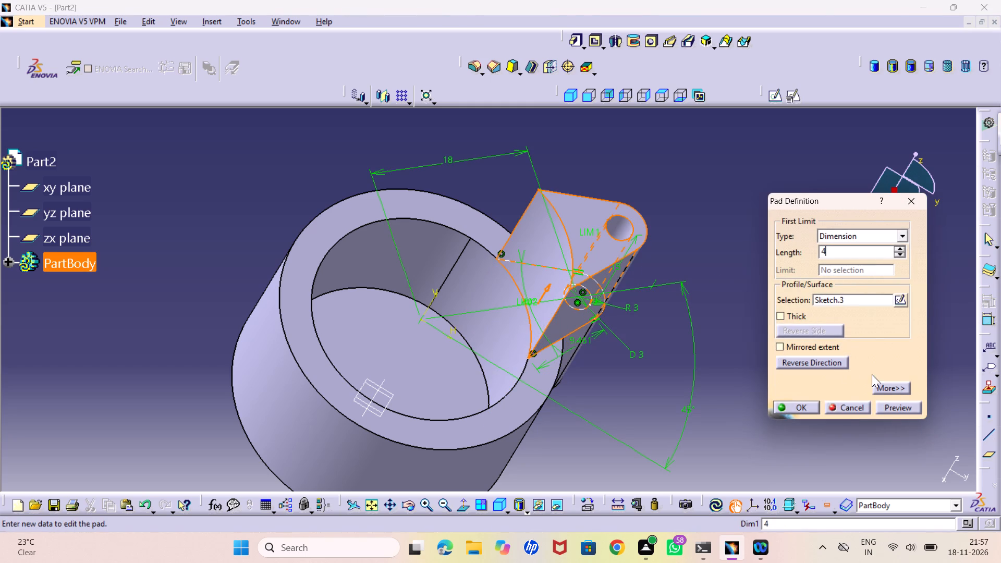
click(885, 405)
click(786, 408)
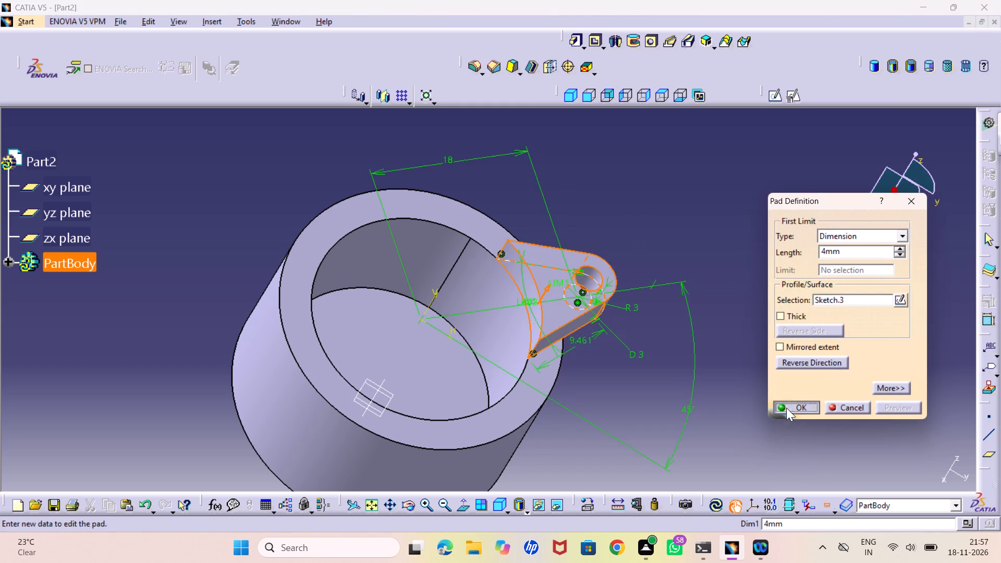
click(736, 385)
Reverse the direction of the lug's pad so it extends downward from the cylinder's top face.
middle_drag(620, 396, 594, 363)
right_drag(619, 395, 594, 363)
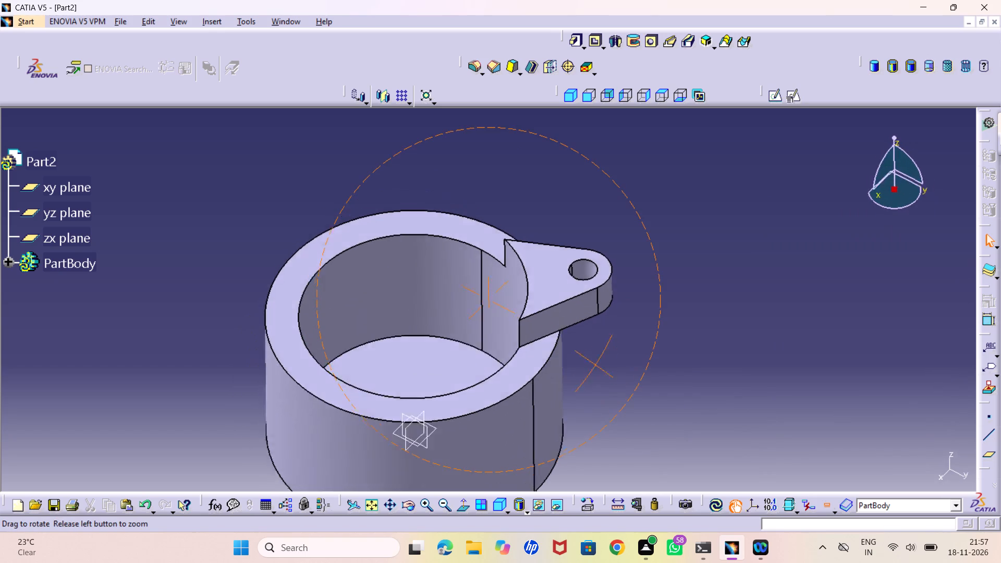
middle_drag(594, 363, 575, 336)
right_drag(594, 363, 575, 336)
double_click(547, 278)
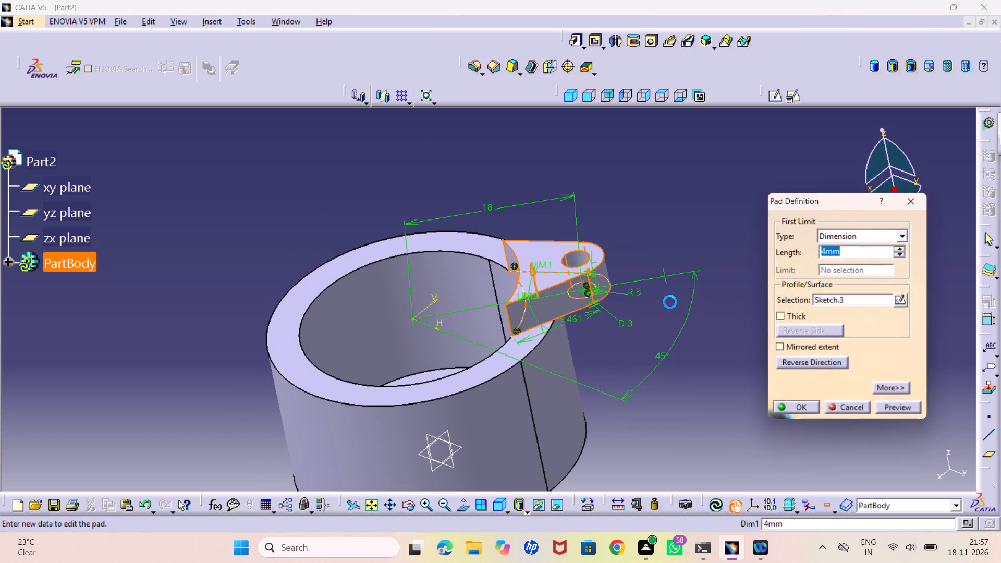
click(789, 360)
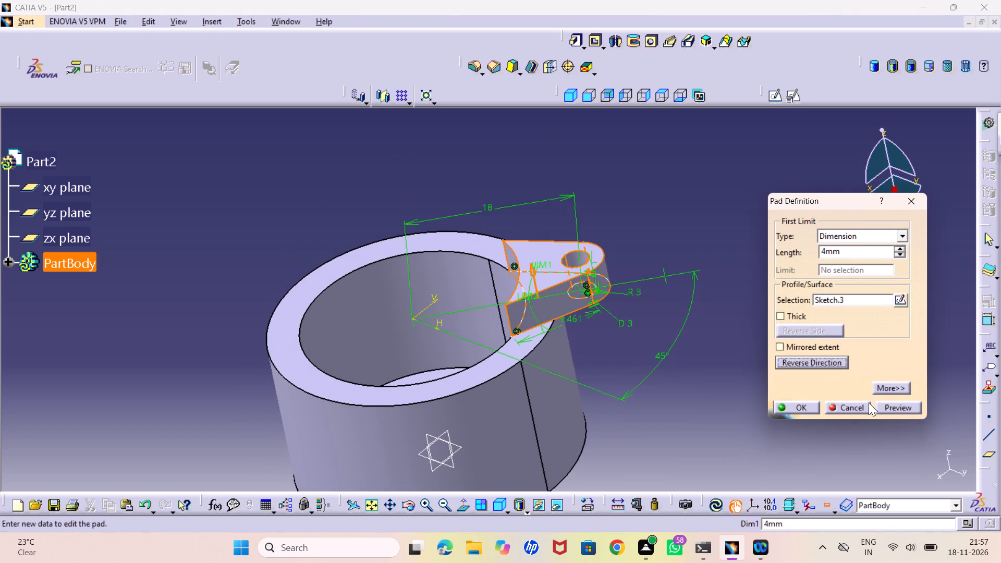
click(899, 409)
click(806, 410)
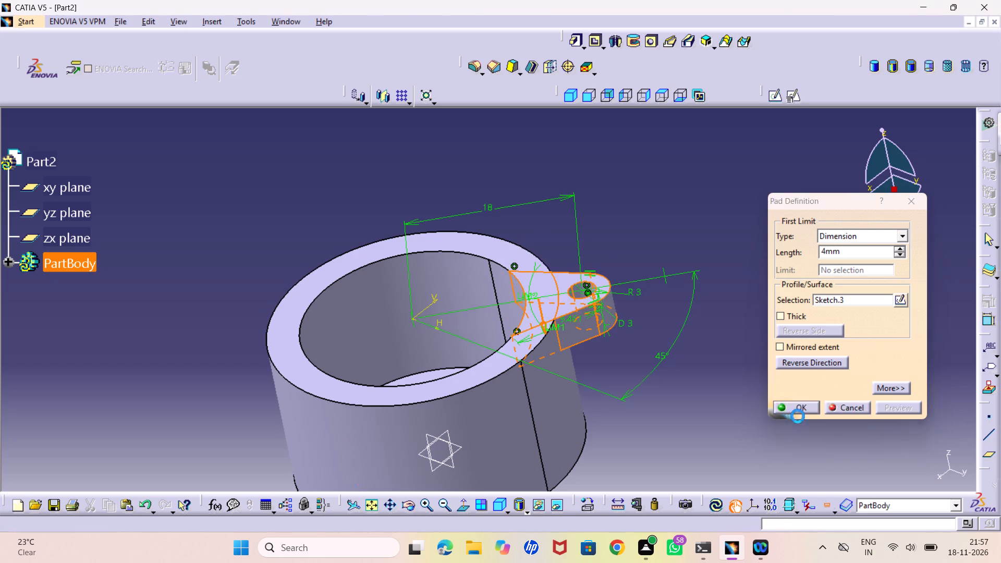
click(747, 439)
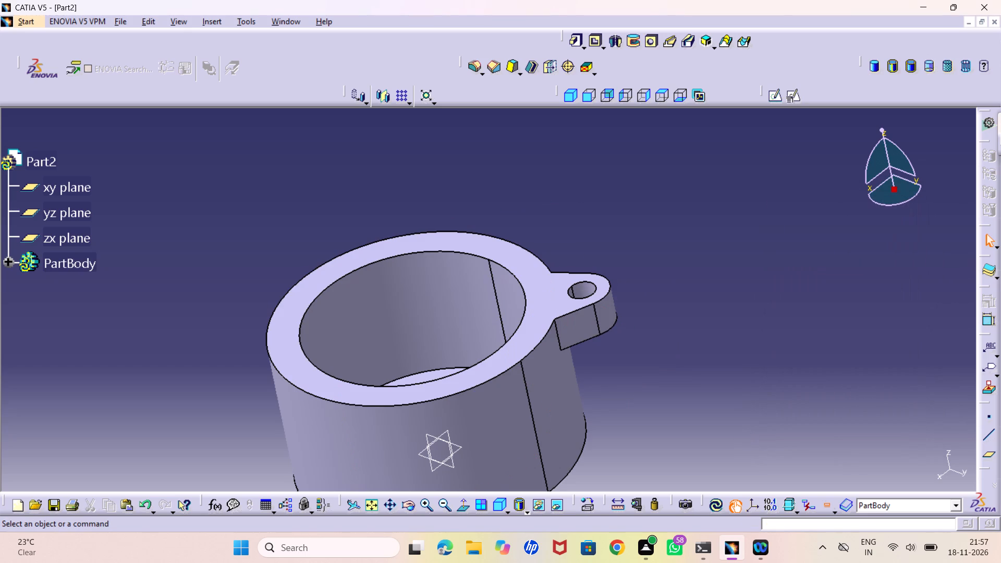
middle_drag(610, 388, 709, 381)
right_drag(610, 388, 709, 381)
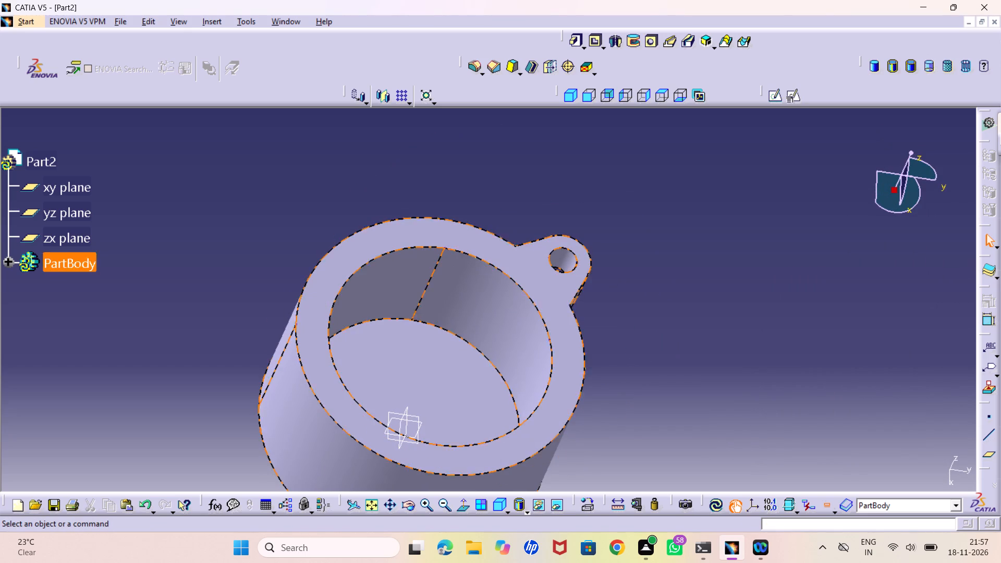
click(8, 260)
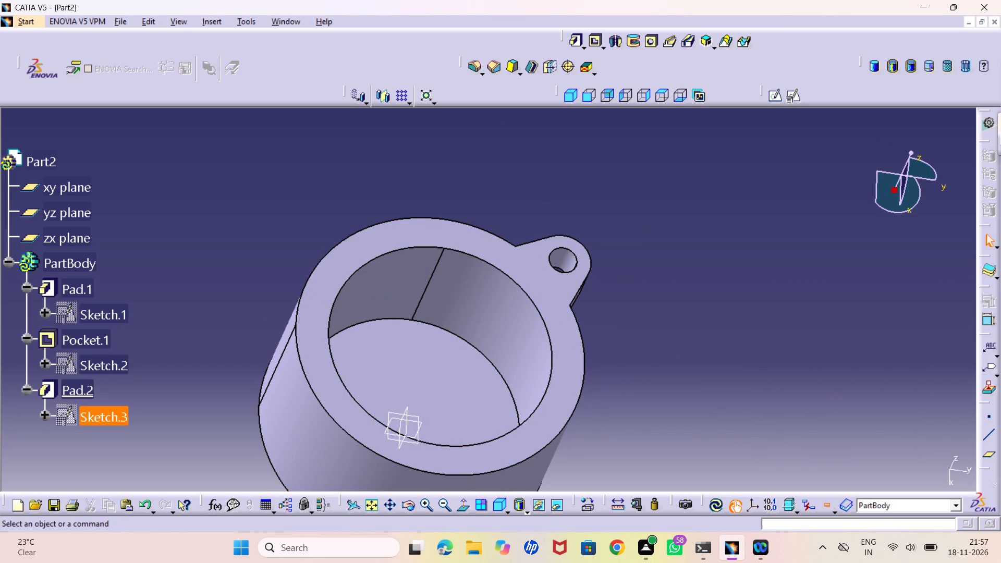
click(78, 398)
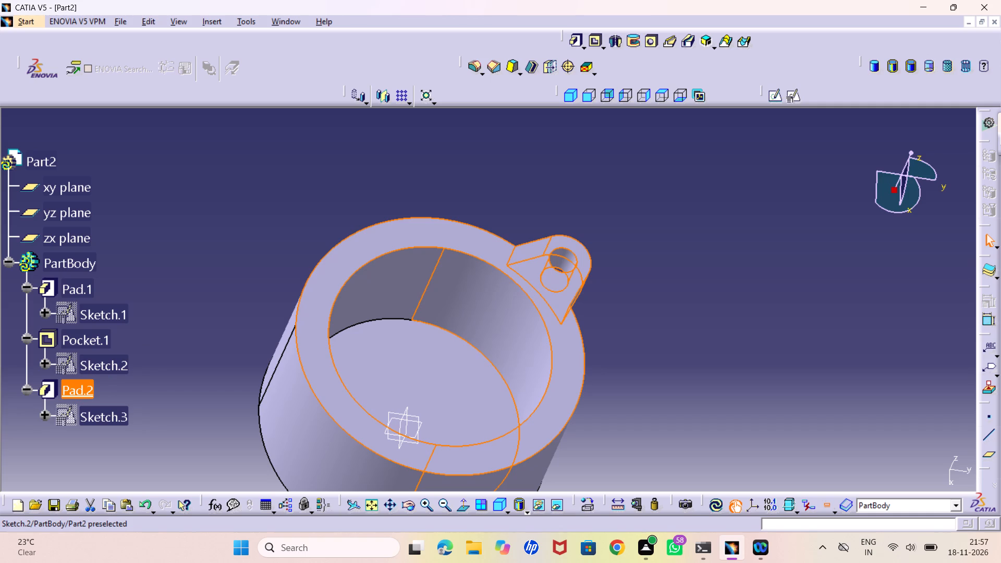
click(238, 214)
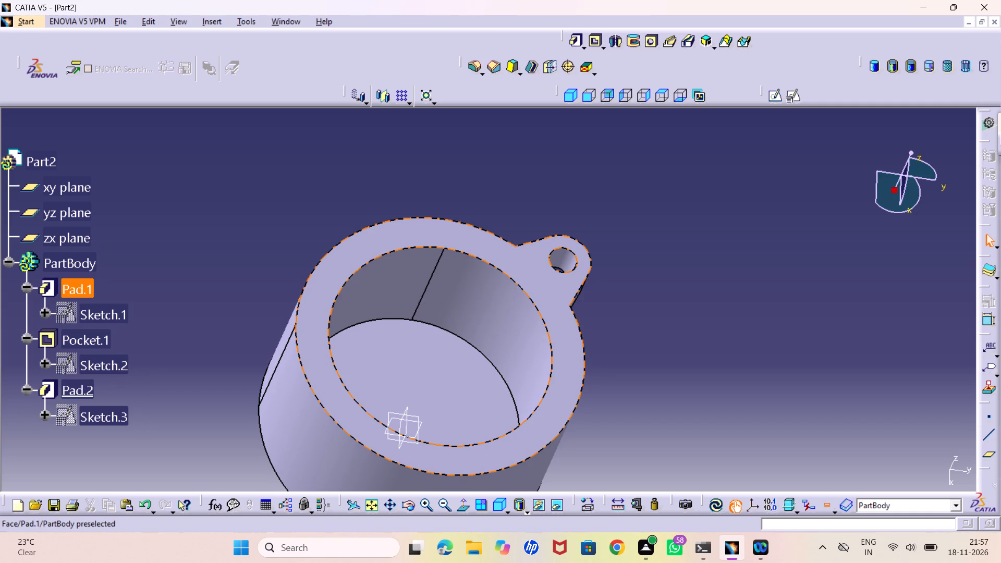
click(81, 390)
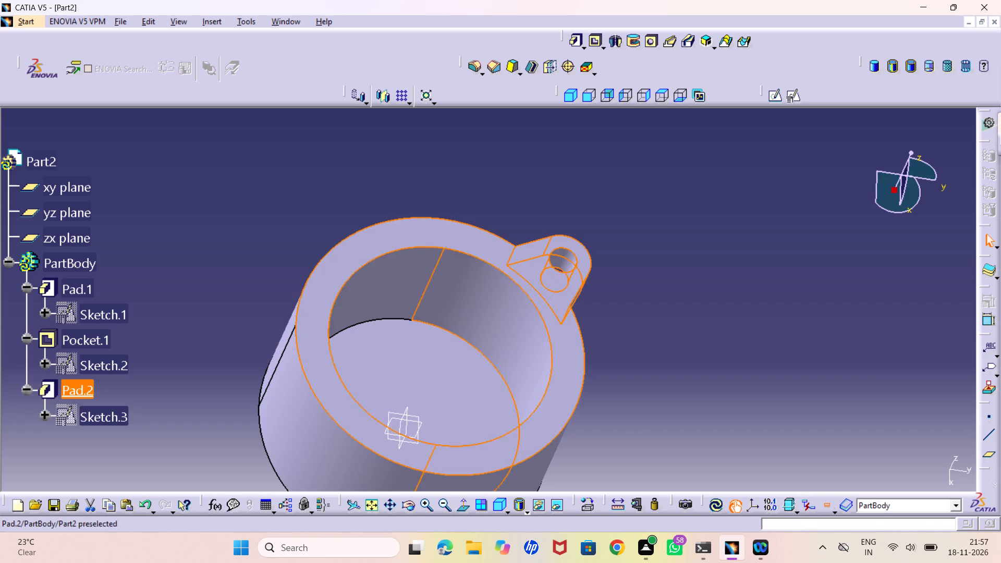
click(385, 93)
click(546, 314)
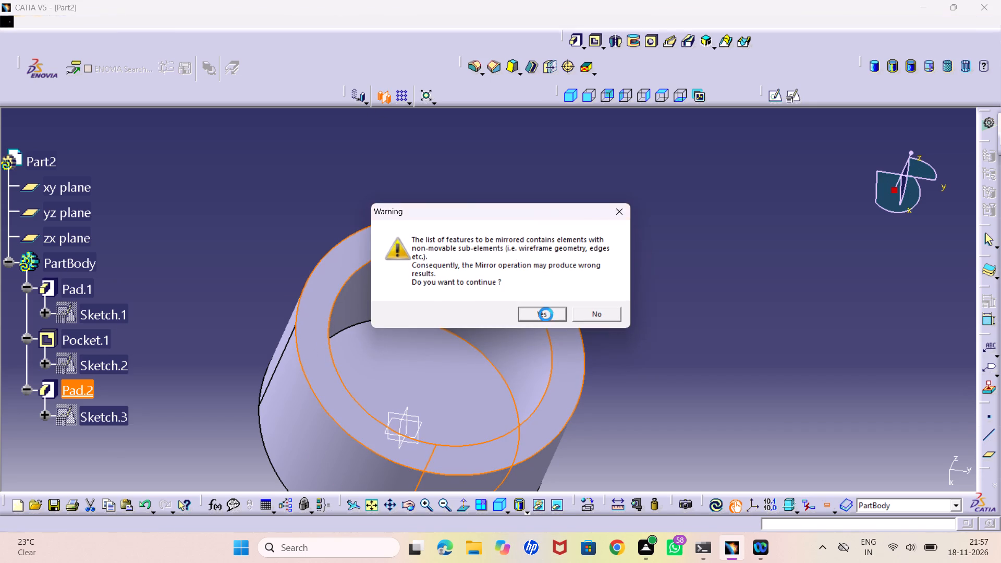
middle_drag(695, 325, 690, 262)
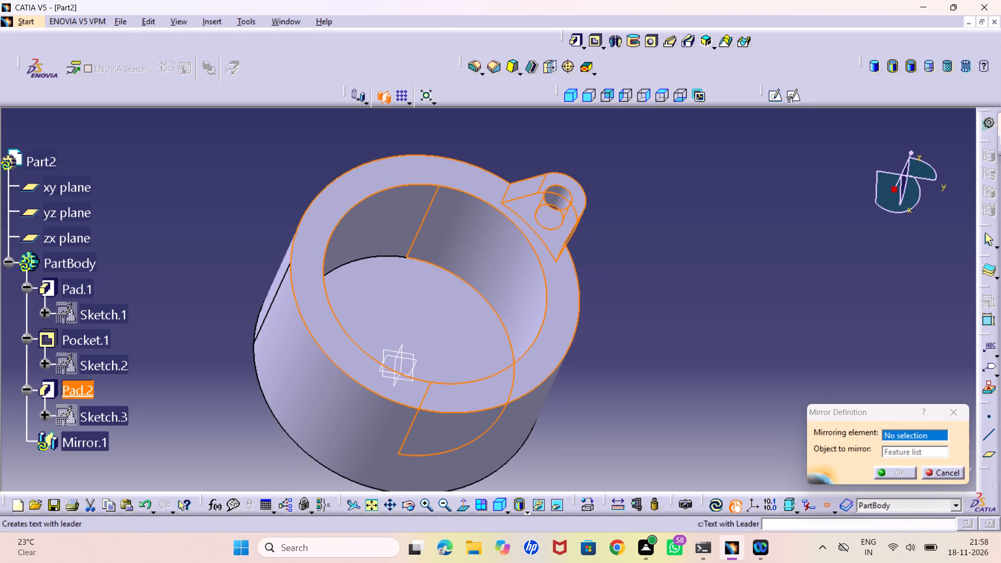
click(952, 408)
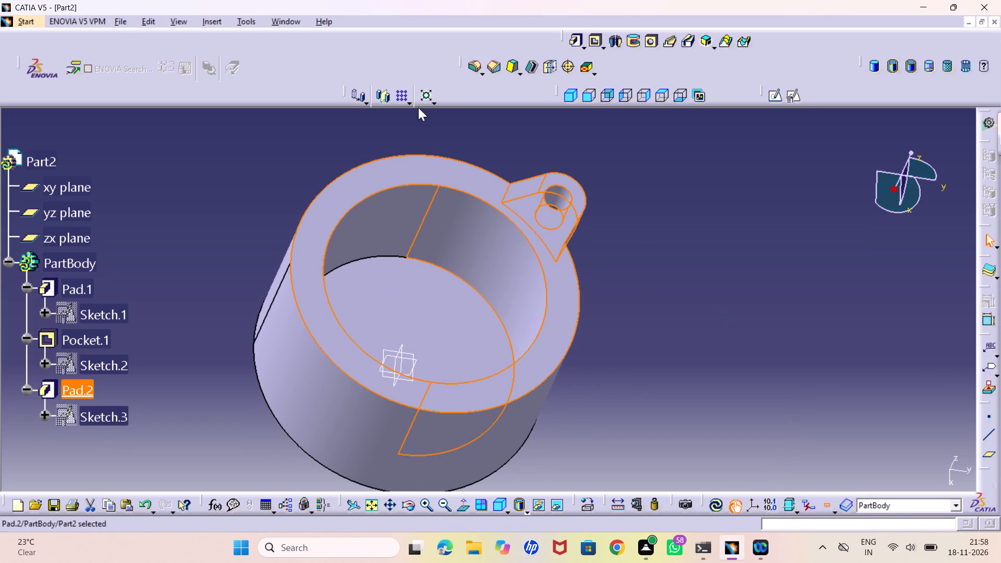
Create a circular pattern of the lug pad as a complete crown with 4 instances, using the cylinder's top face as reference.
click(409, 102)
click(421, 140)
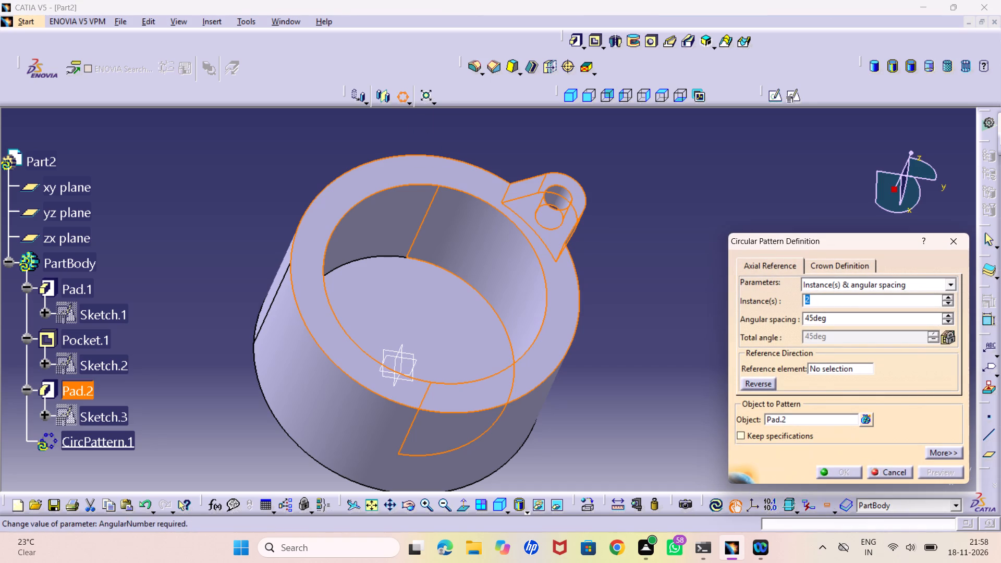
click(951, 280)
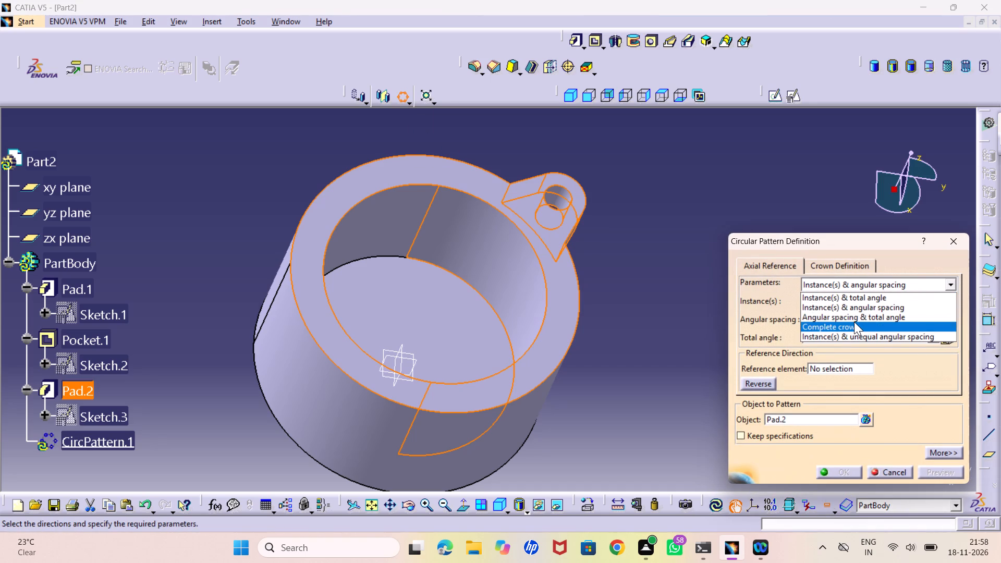
click(854, 322)
double_click(819, 302)
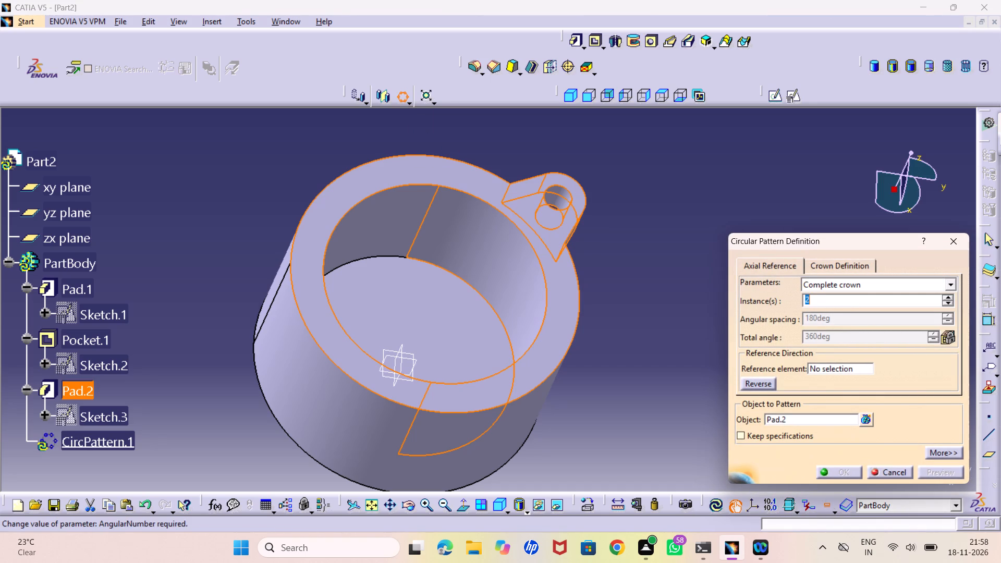
key(4)
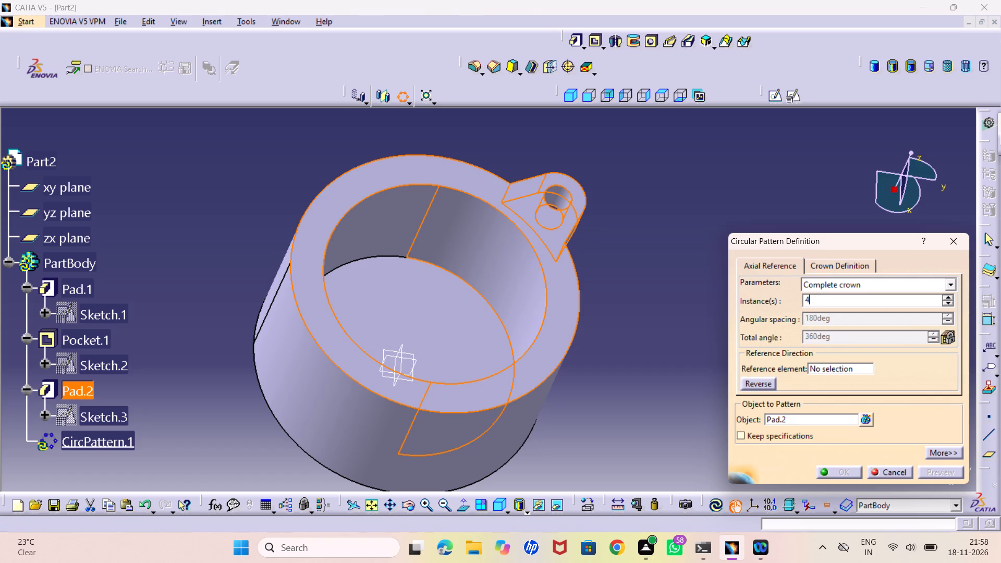
click(823, 370)
click(836, 368)
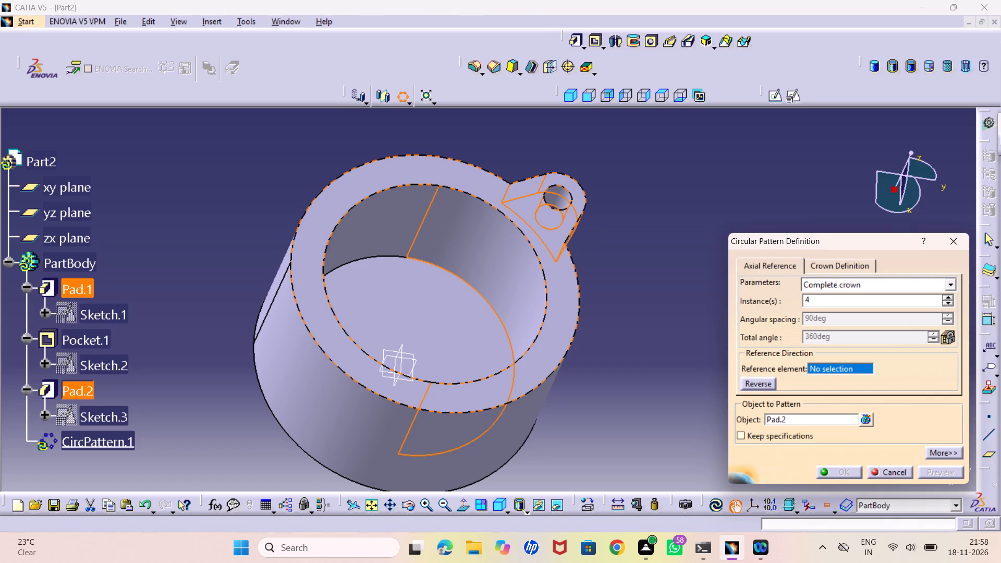
click(552, 332)
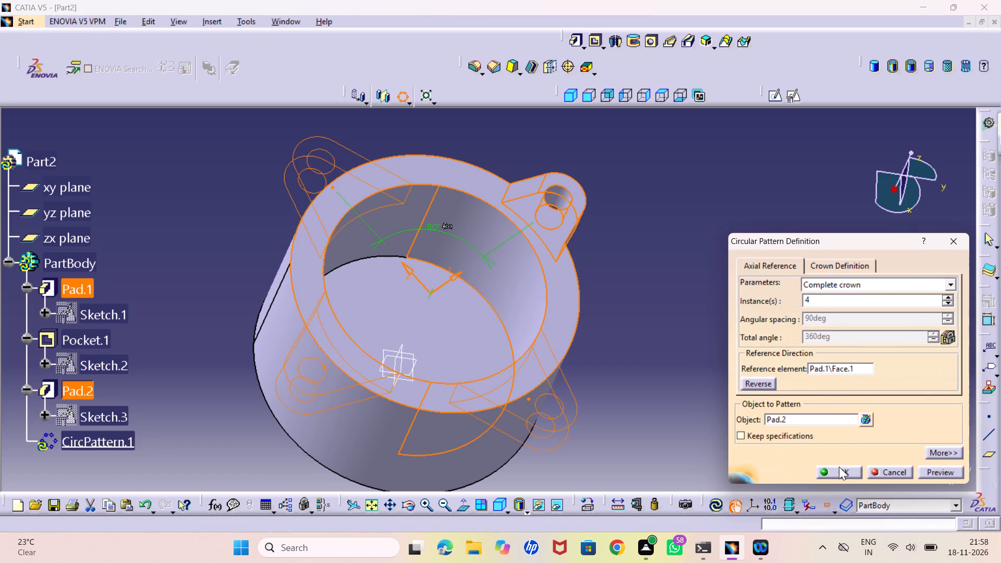
click(839, 467)
click(754, 409)
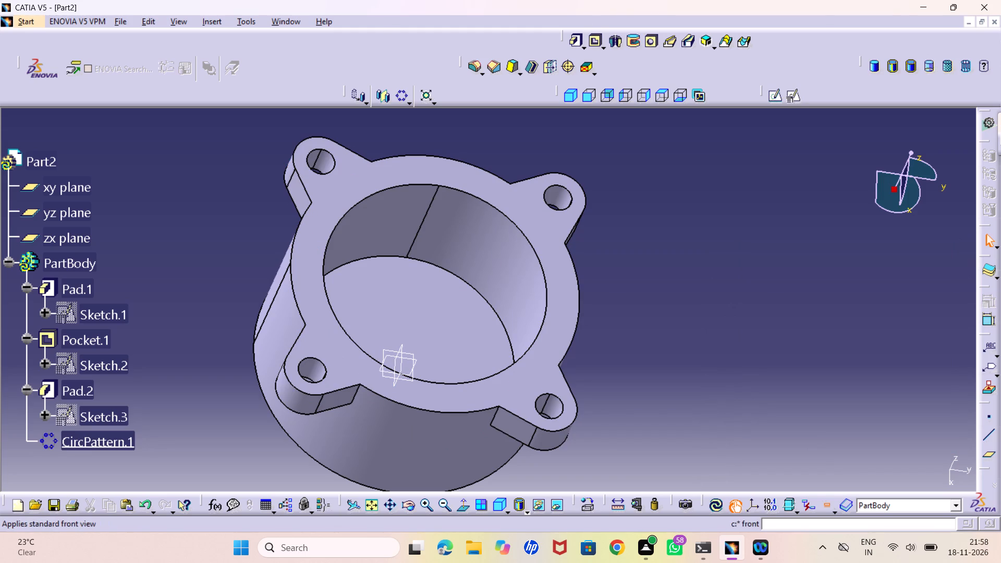
Set the finished part to the standard isometric view.
middle_drag(685, 329, 714, 194)
right_drag(685, 329, 714, 194)
middle_drag(504, 387, 615, 239)
right_drag(531, 342, 615, 239)
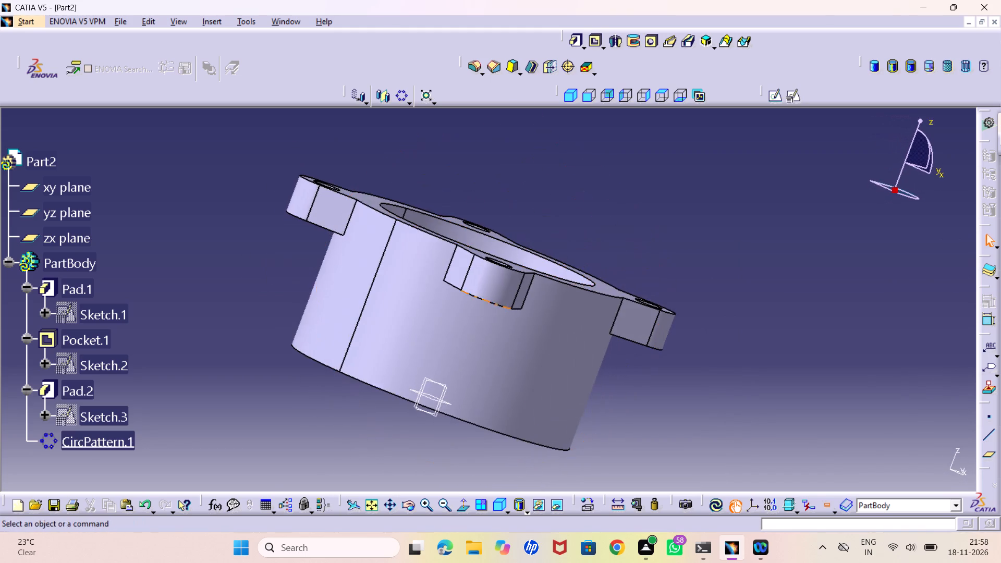
middle_drag(374, 332, 430, 448)
right_drag(375, 337, 430, 448)
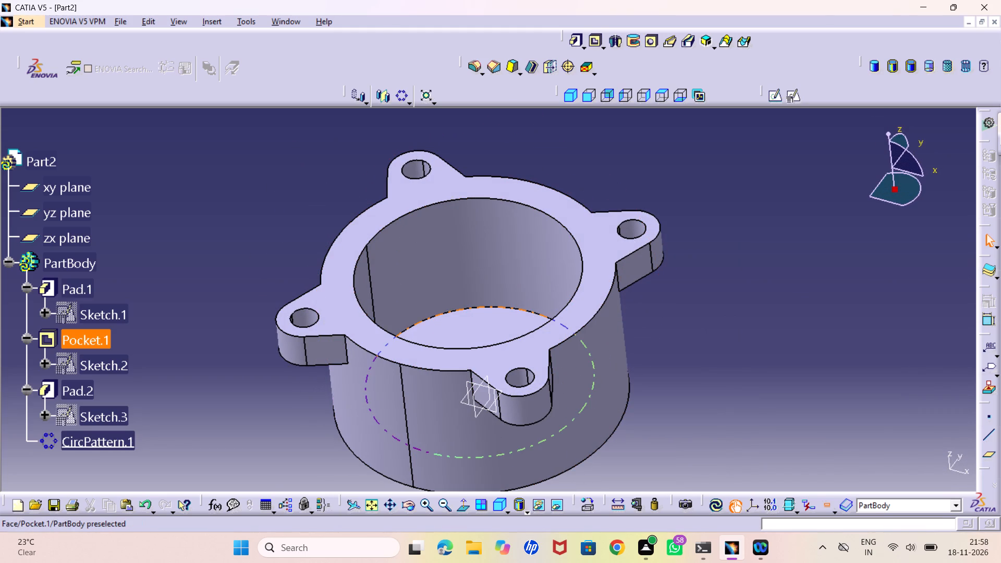
click(573, 95)
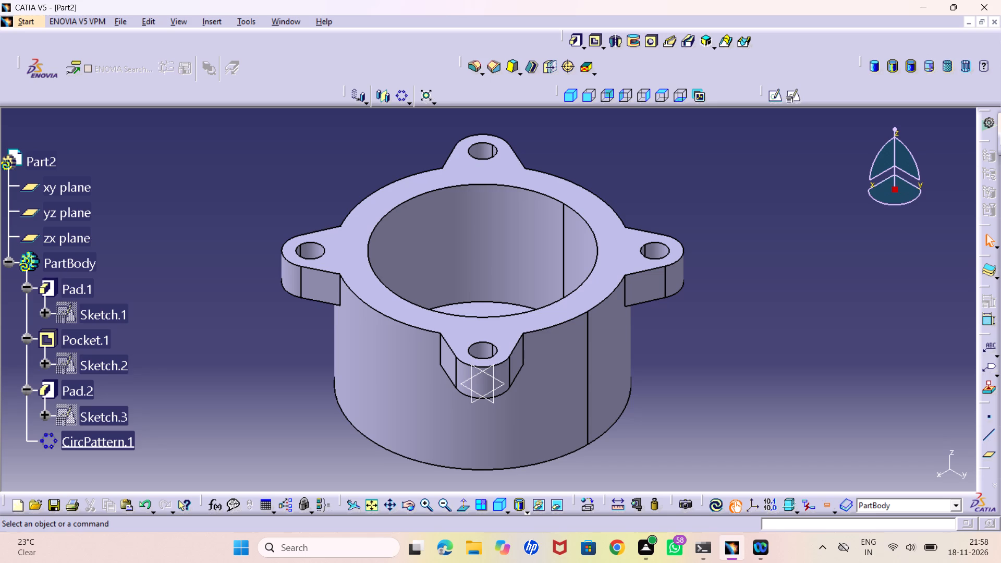
Save the part as a CATPart named cover in the engine blower folder.
key(ctrl+s)
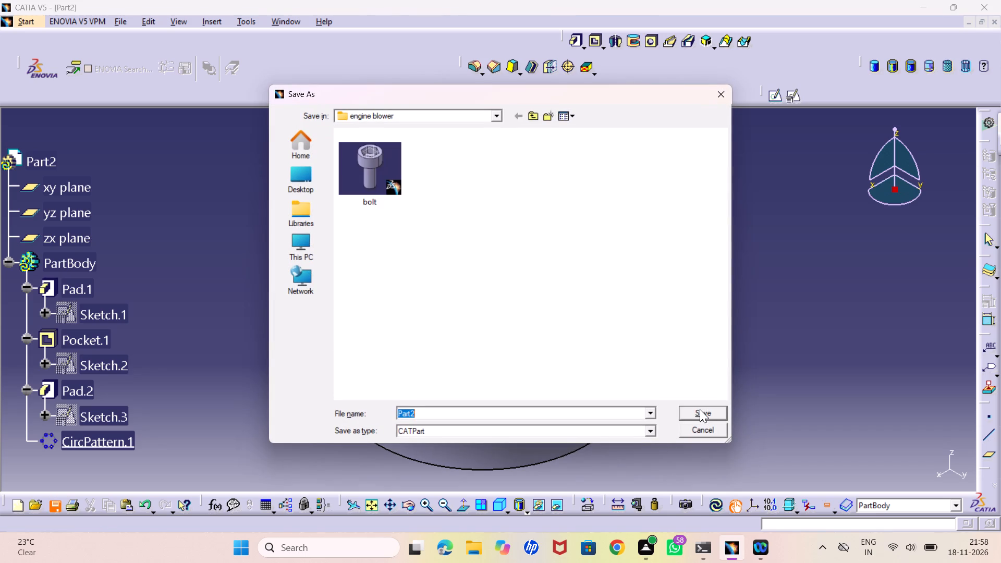
text(cover)
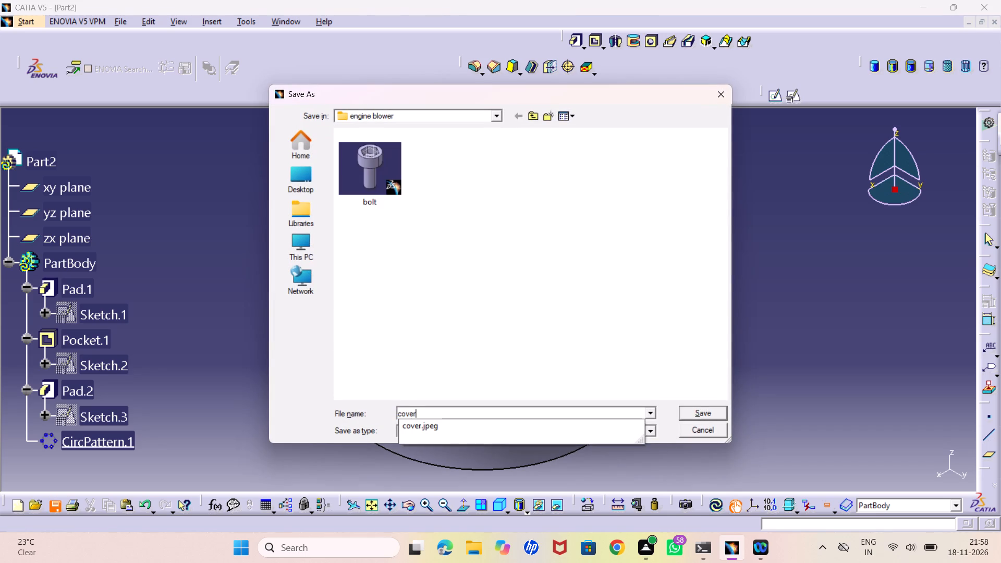
key(Return)
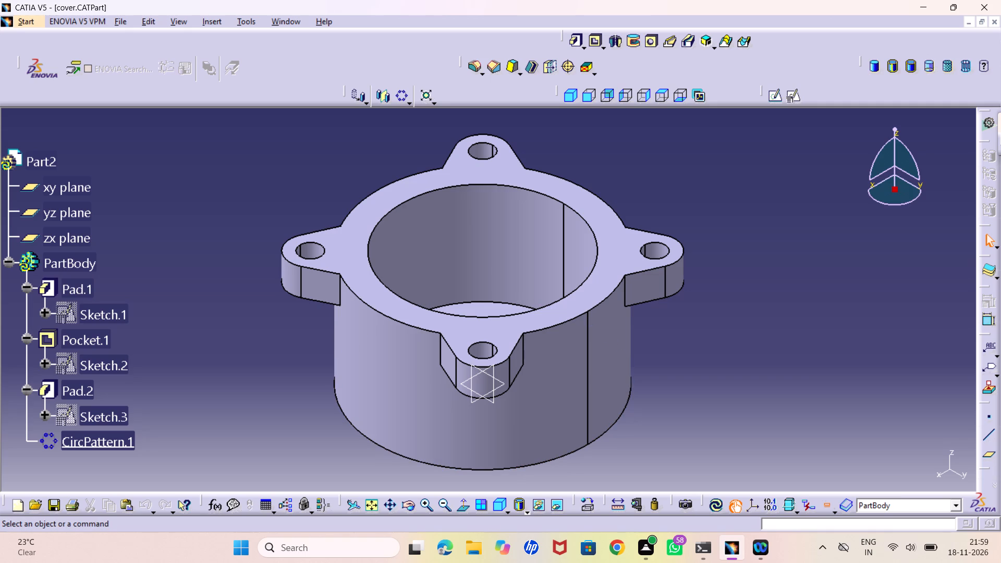
key(ctrl+s)
Print the part with Microsoft Print to PDF, saving the output as cover in the engine blower folder.
key(ctrl+p)
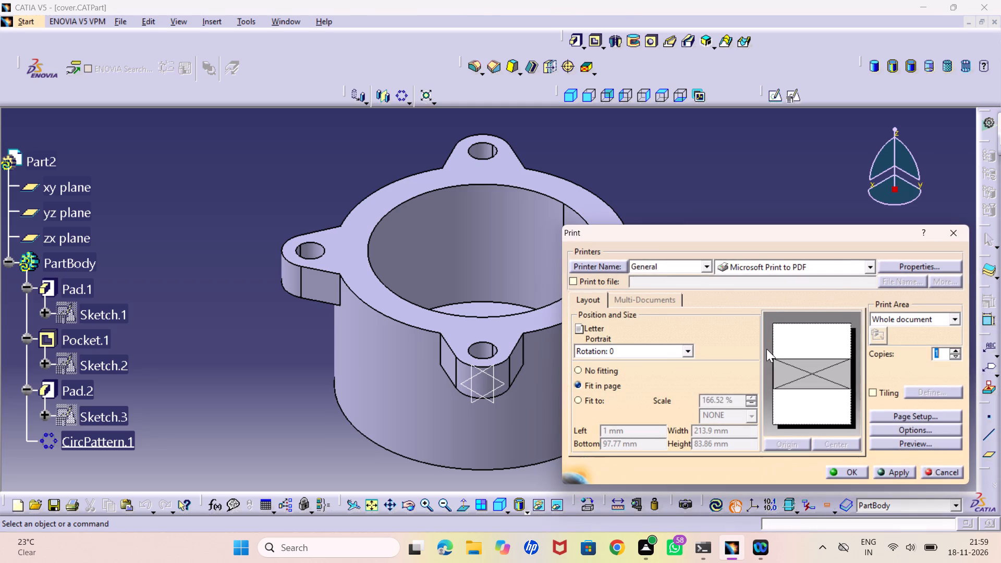
click(844, 469)
text(cover)
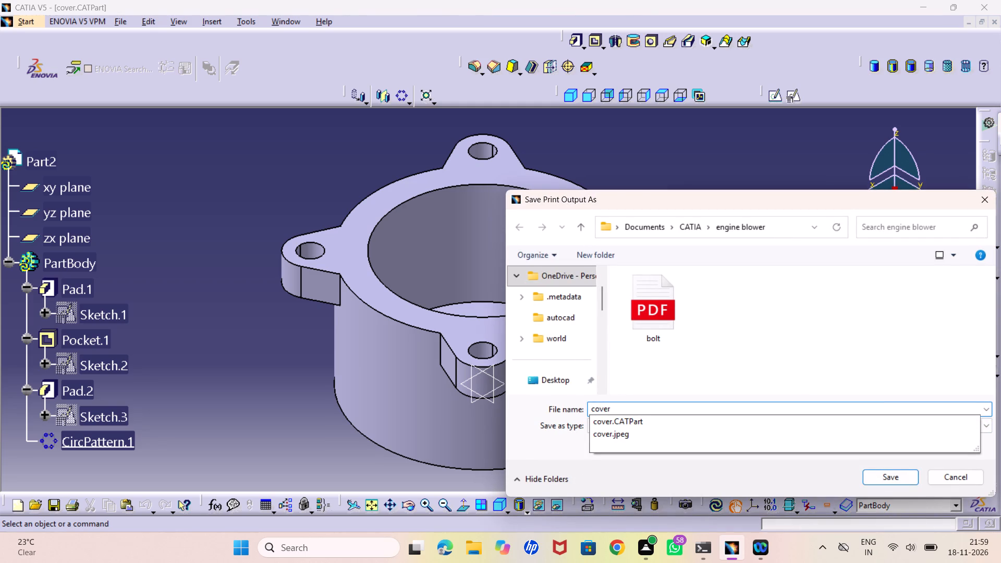
scroll(756, 371, up, 1)
click(901, 480)
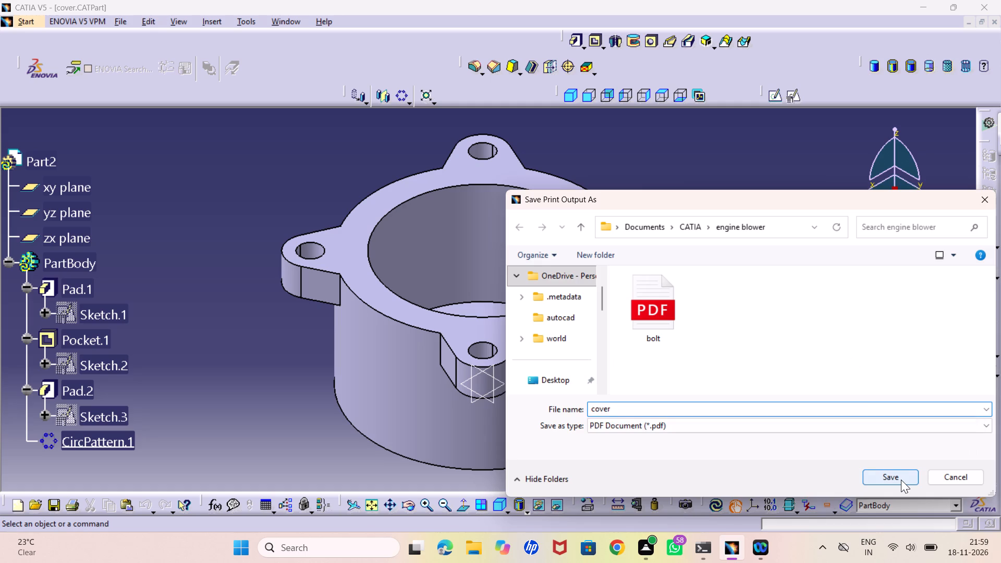